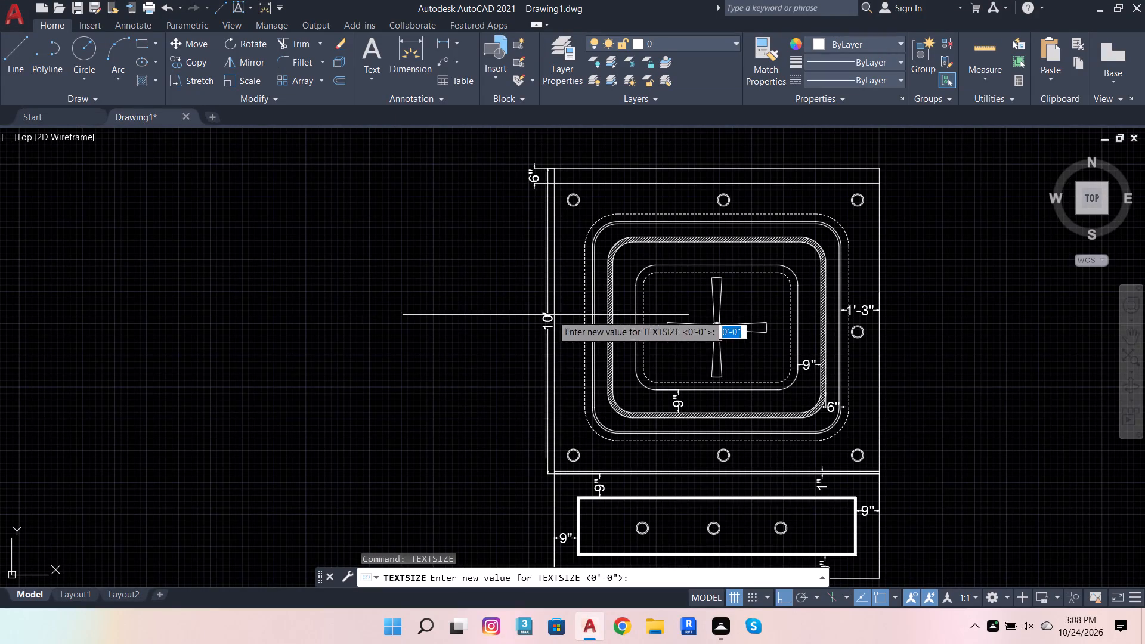
Set the default text size (TEXTSIZE) to 3.
{"action": "scroll", "coordinate": [620, 422], "scroll_direction": "down", "scroll_amount": 2}
{"action": "scroll", "coordinate": [688, 457], "scroll_direction": "up", "scroll_amount": 2}
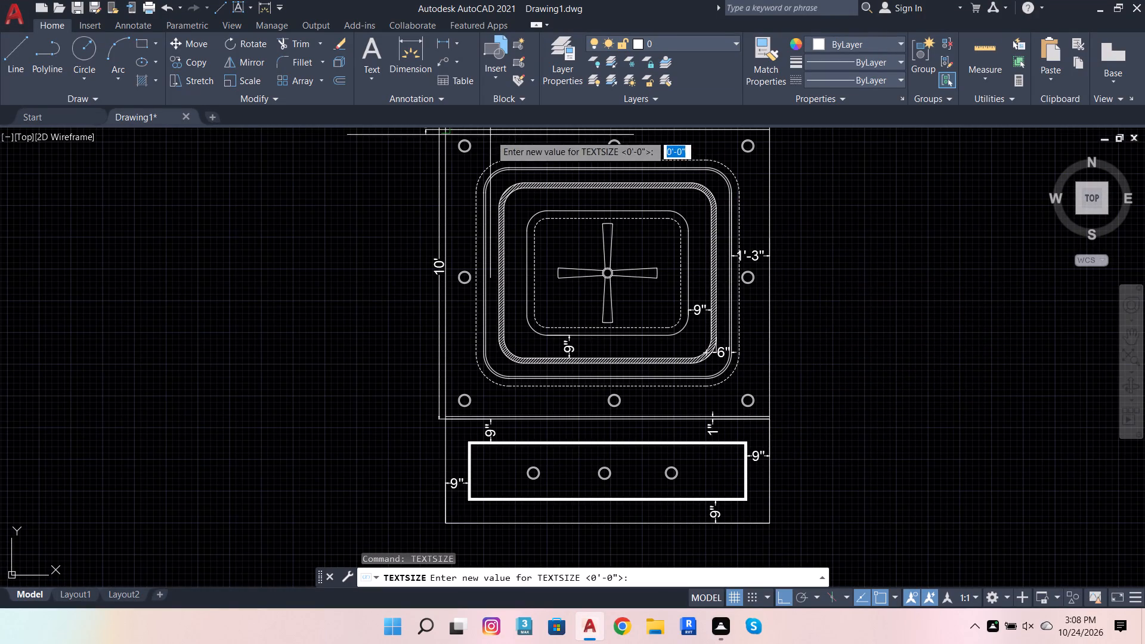
{"action": "left_click", "coordinate": [643, 579]}
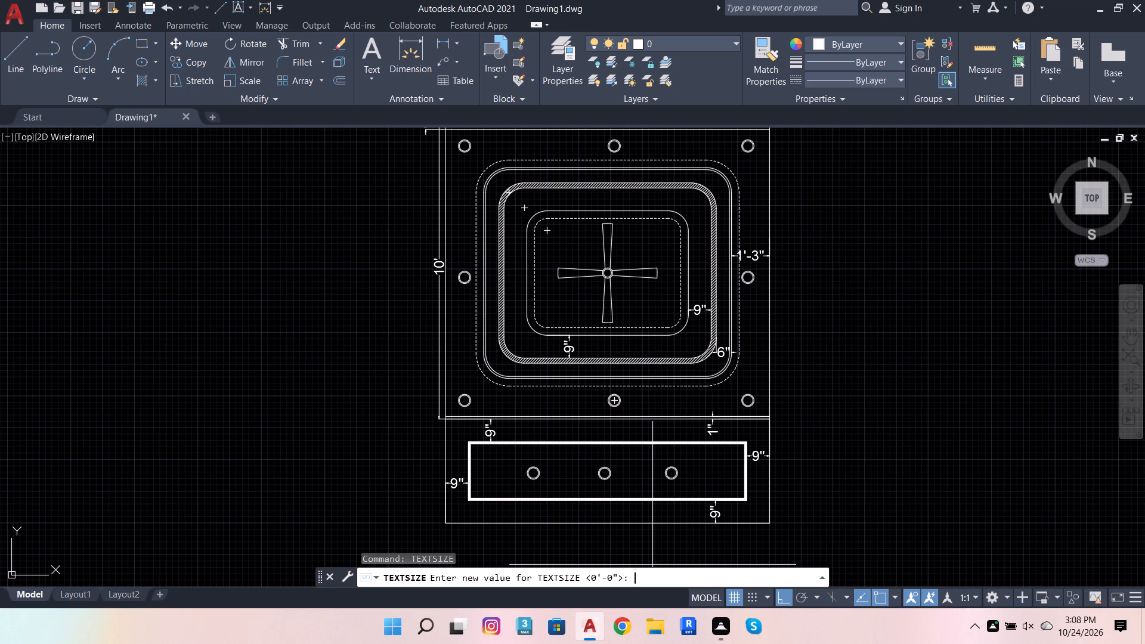
{"action": "key", "text": "3"}
{"action": "key", "text": "Return"}
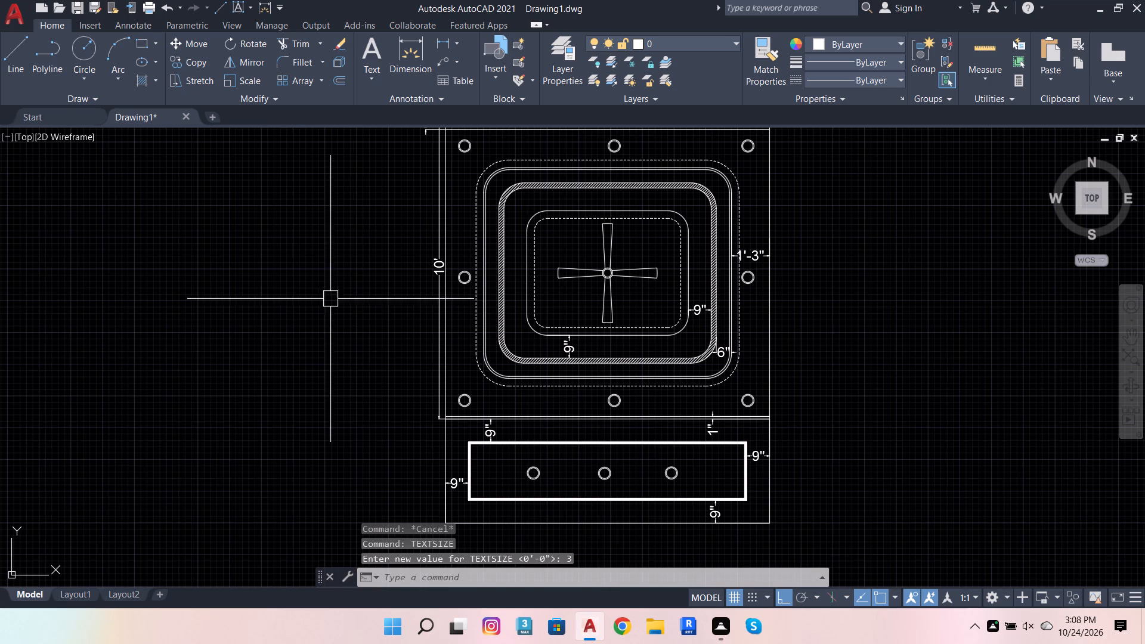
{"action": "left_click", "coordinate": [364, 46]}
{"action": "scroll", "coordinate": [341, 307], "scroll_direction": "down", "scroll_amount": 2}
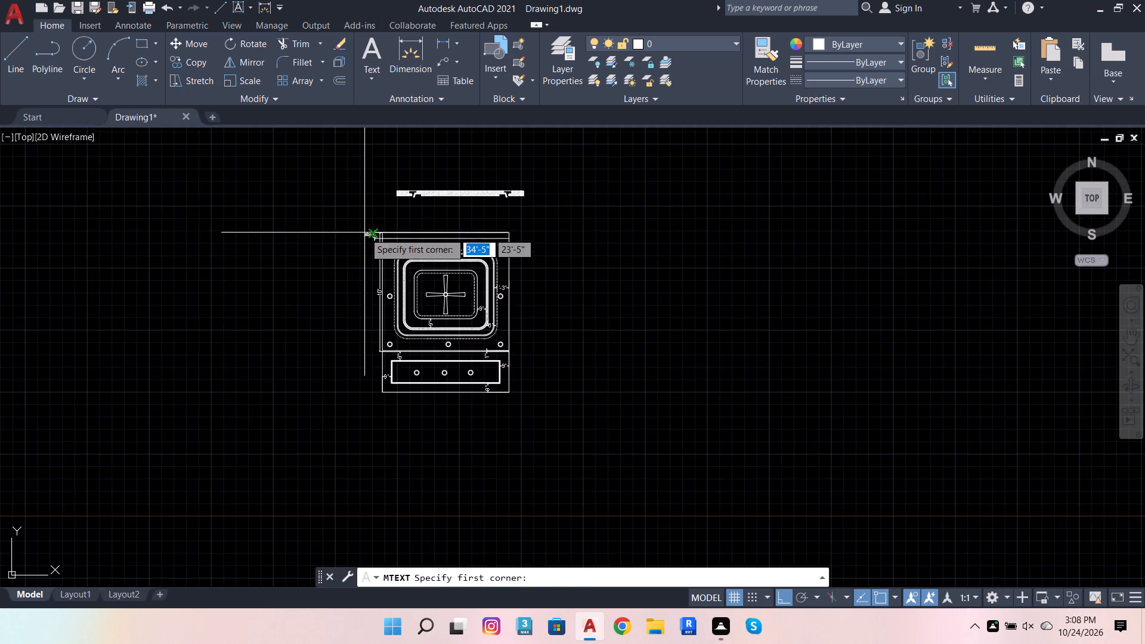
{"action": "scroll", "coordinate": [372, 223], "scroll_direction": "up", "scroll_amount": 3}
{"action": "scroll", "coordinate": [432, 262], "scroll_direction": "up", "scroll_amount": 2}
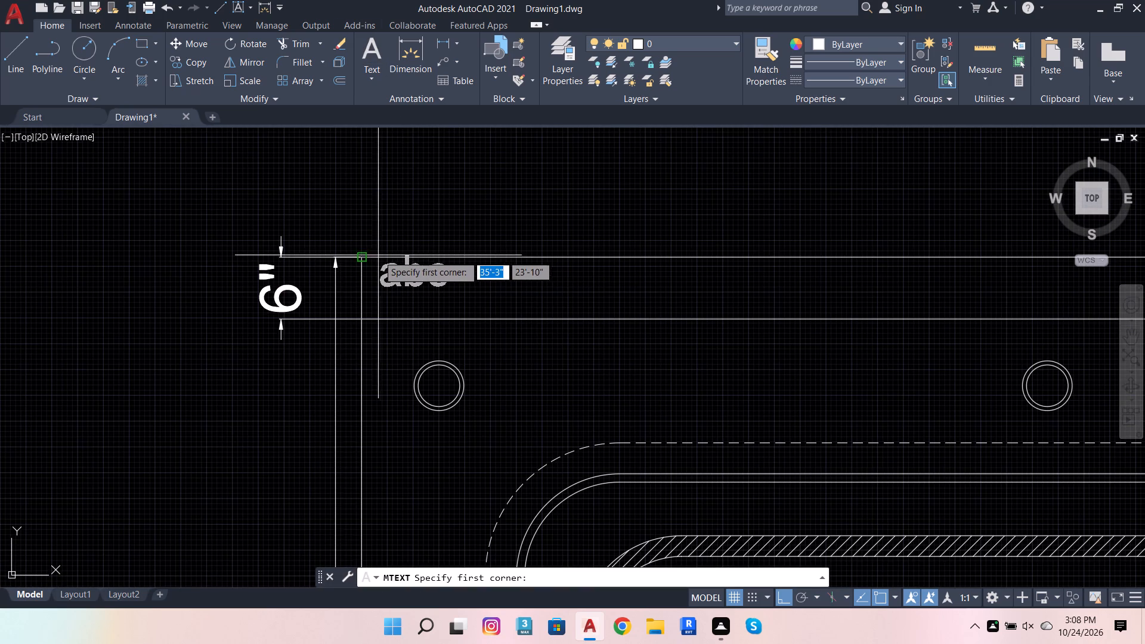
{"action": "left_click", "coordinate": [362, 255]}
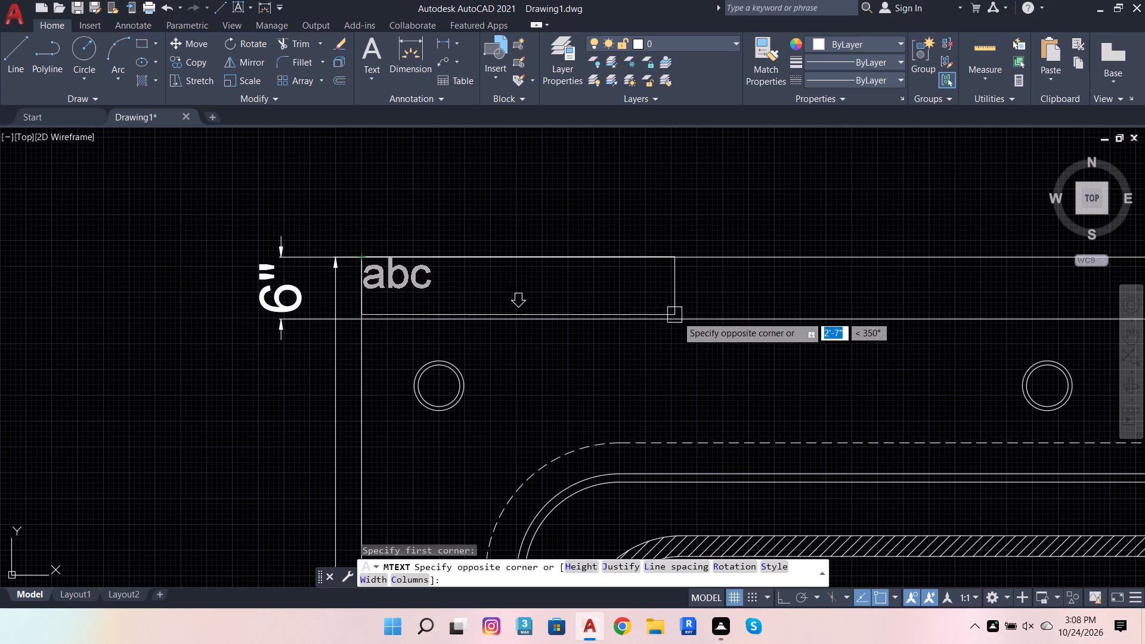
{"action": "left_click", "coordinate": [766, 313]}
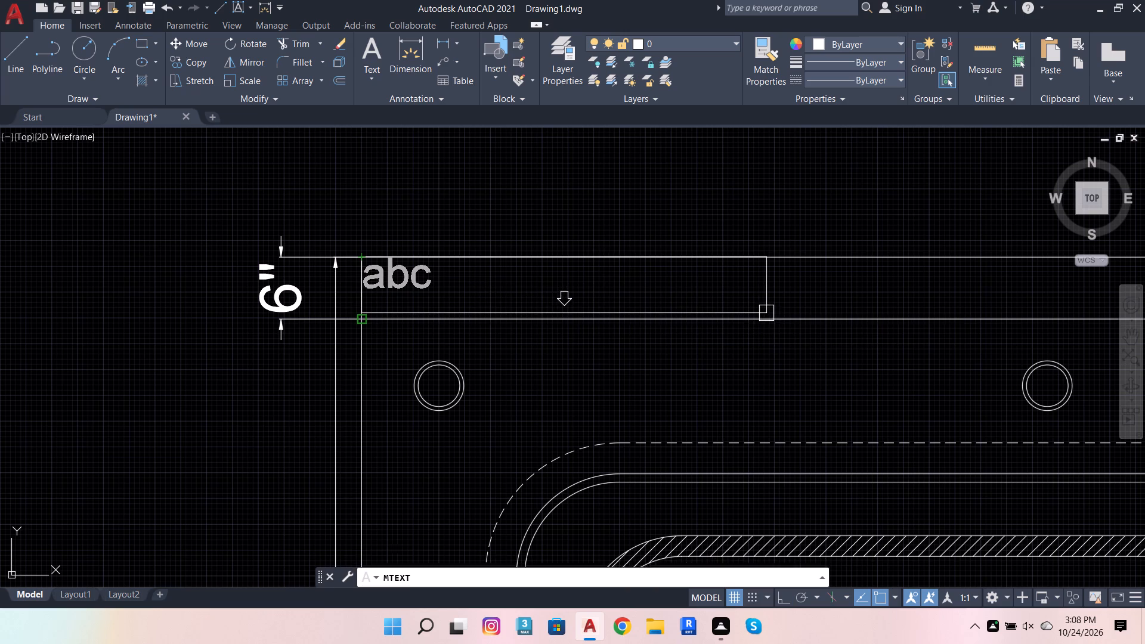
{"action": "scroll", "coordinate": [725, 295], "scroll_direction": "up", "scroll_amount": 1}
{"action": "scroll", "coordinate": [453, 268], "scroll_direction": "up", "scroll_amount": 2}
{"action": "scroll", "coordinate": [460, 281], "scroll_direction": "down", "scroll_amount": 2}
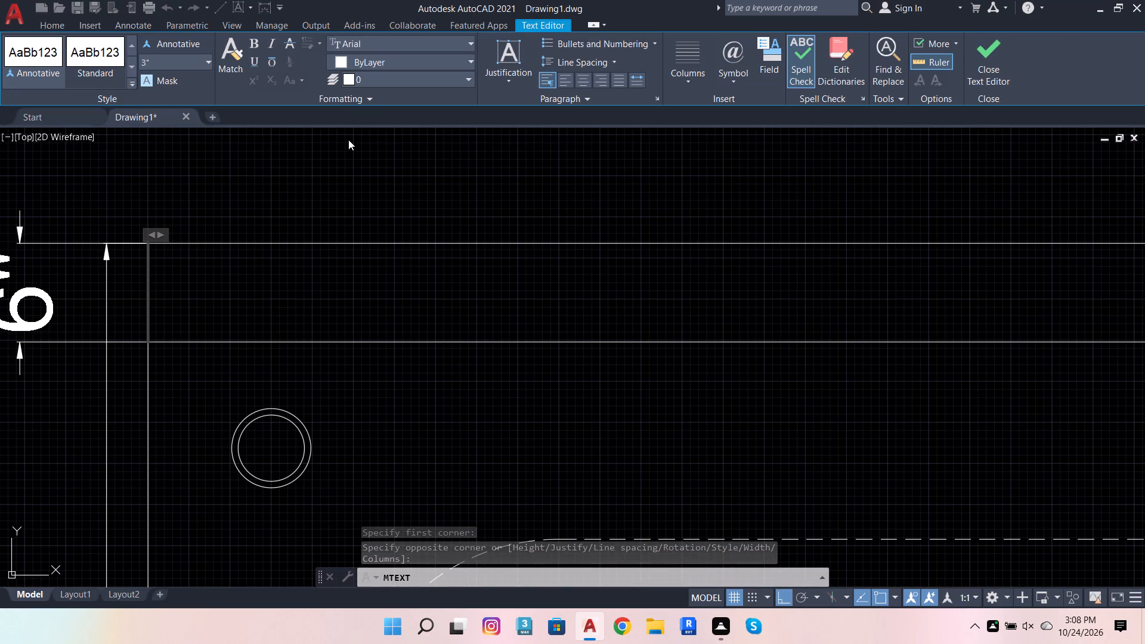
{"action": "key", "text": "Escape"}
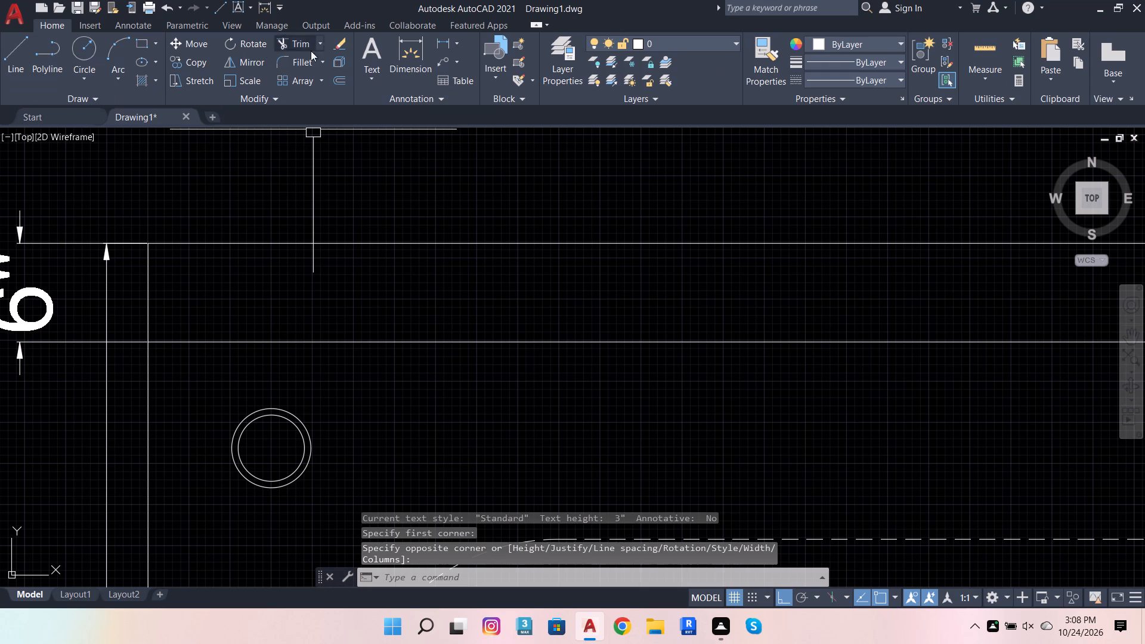
Place a multiline text box inside the 6" strip along the ceiling plan's upper edge, starting at the strip's upper-left corner.
{"action": "left_click", "coordinate": [363, 50]}
{"action": "left_click", "coordinate": [154, 243]}
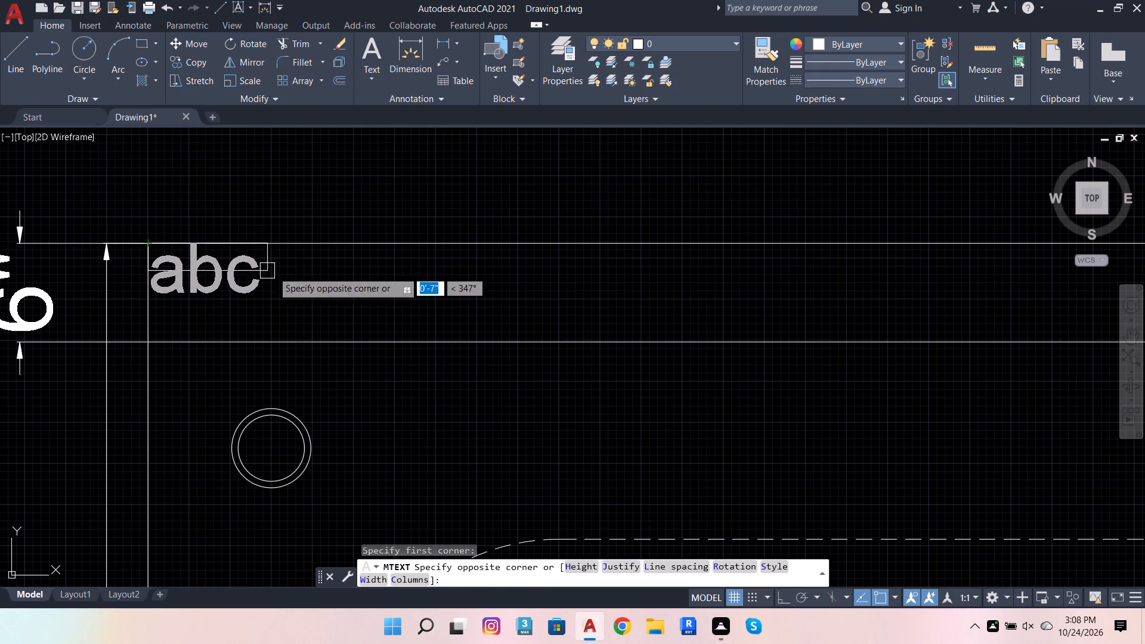
{"action": "scroll", "coordinate": [318, 277], "scroll_direction": "down", "scroll_amount": 2}
{"action": "scroll", "coordinate": [491, 298], "scroll_direction": "up", "scroll_amount": 3}
{"action": "left_click", "coordinate": [661, 306]}
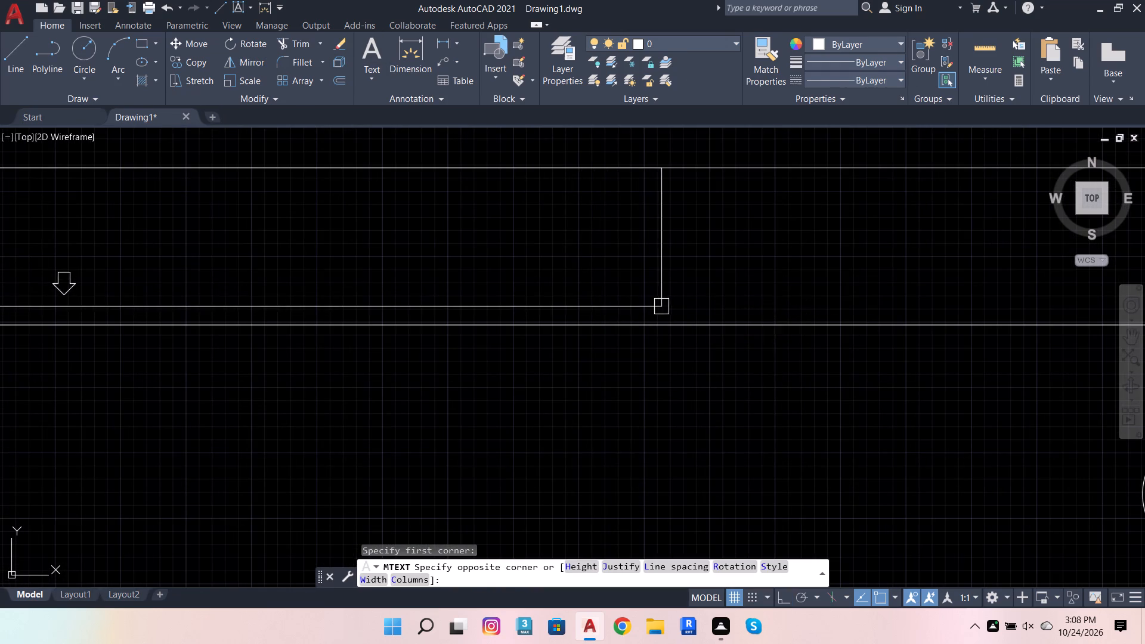
{"action": "scroll", "coordinate": [234, 267], "scroll_direction": "down", "scroll_amount": 1}
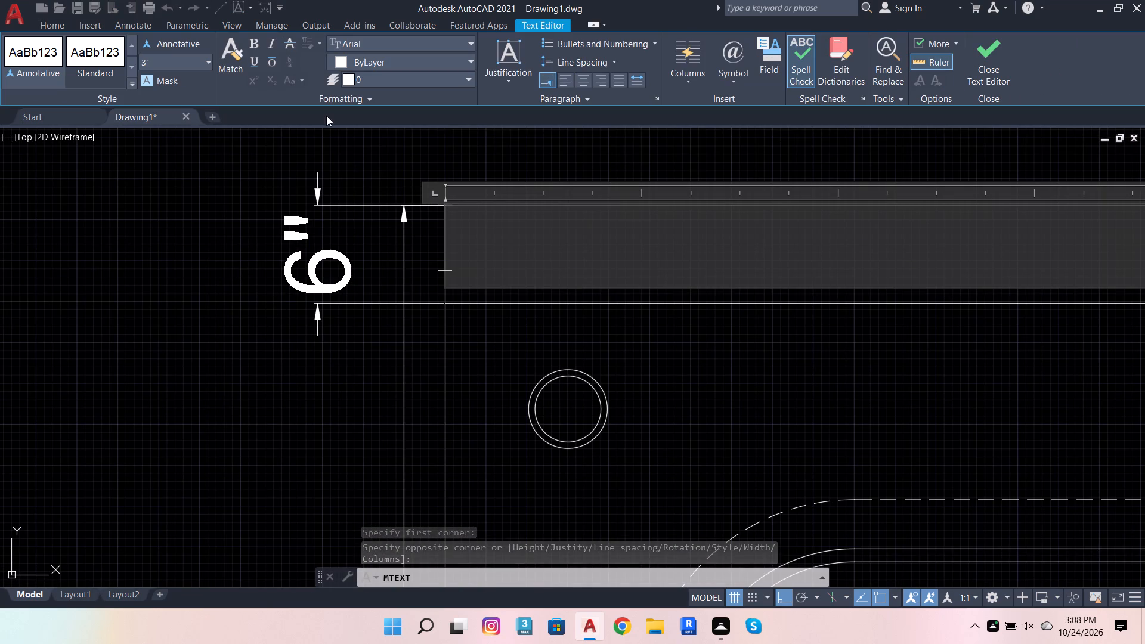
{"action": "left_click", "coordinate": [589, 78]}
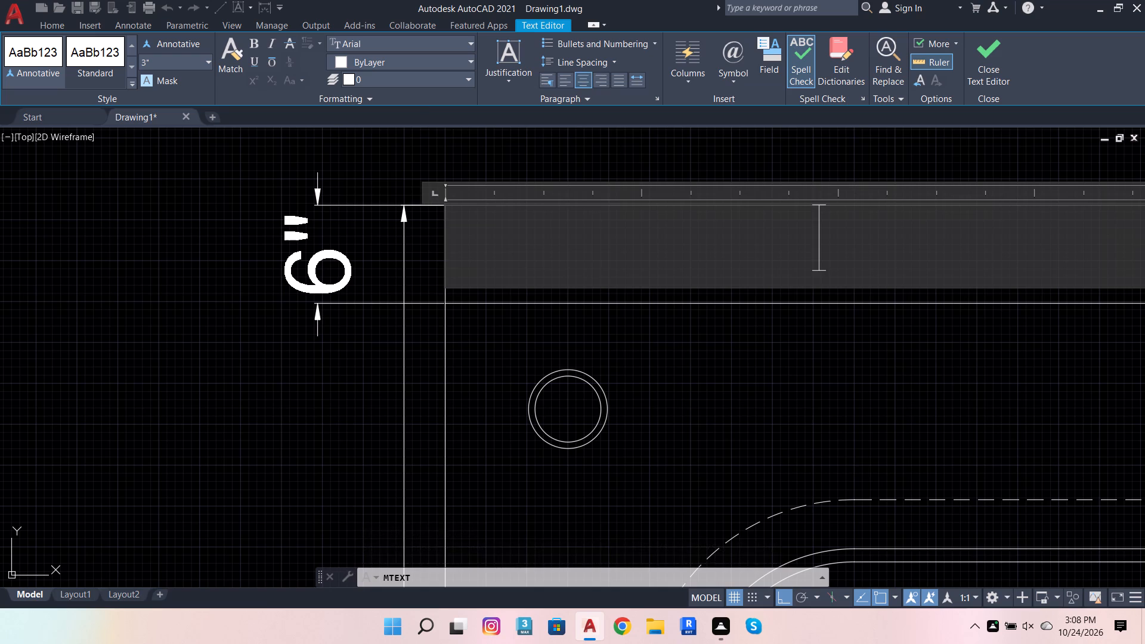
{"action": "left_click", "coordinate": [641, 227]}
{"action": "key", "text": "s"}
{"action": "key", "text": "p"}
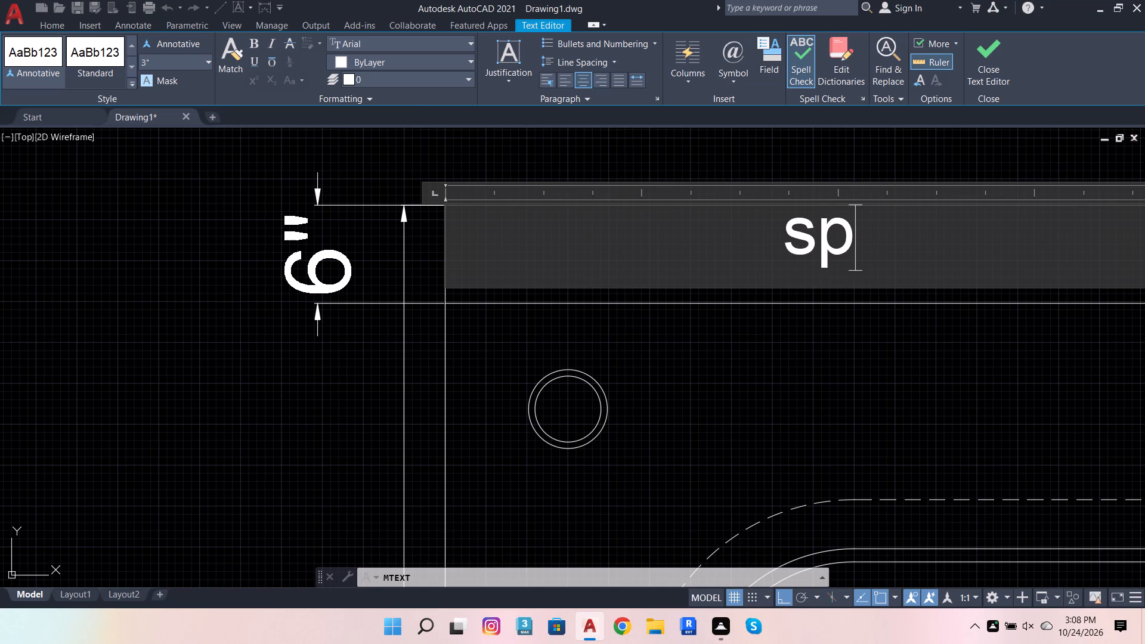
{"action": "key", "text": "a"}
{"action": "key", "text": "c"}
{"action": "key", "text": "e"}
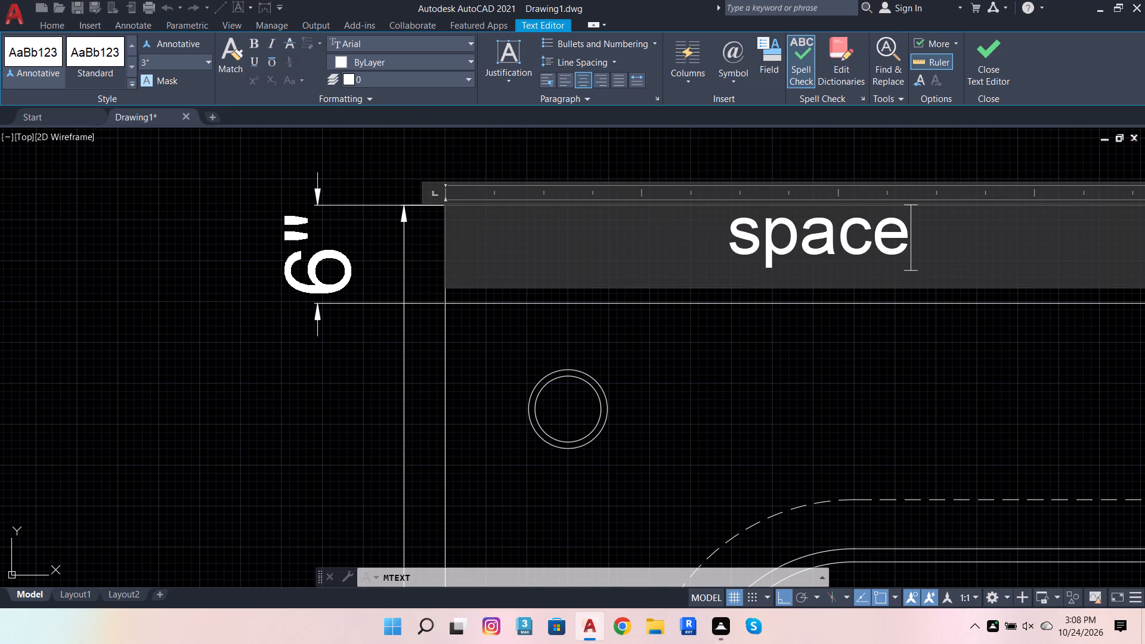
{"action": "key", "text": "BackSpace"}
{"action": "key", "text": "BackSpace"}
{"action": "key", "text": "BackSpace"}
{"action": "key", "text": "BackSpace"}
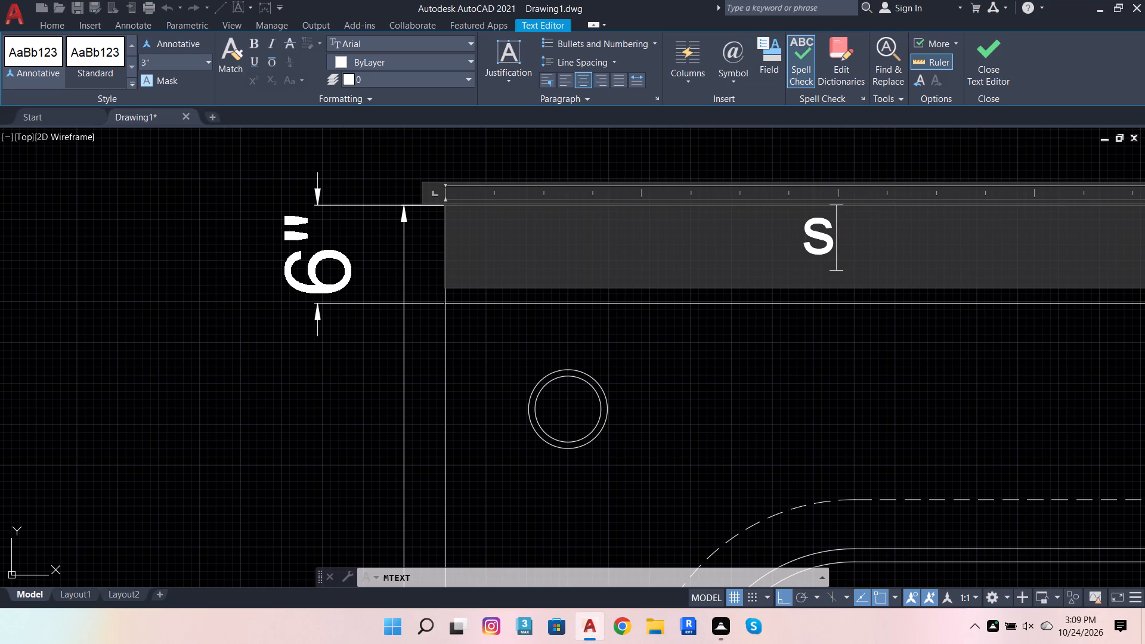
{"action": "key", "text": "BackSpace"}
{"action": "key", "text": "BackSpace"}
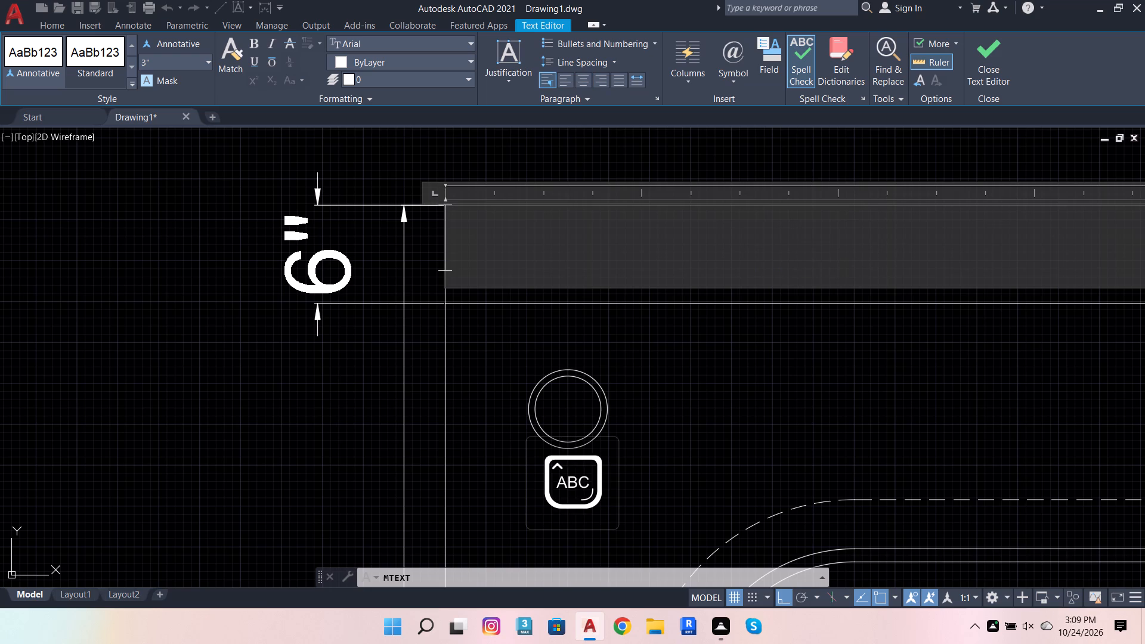
Enter the centred label "SPACE FOR CURTAINS" in the strip's text box and widen the box so it fits on one line.
{"action": "left_click", "coordinate": [581, 79]}
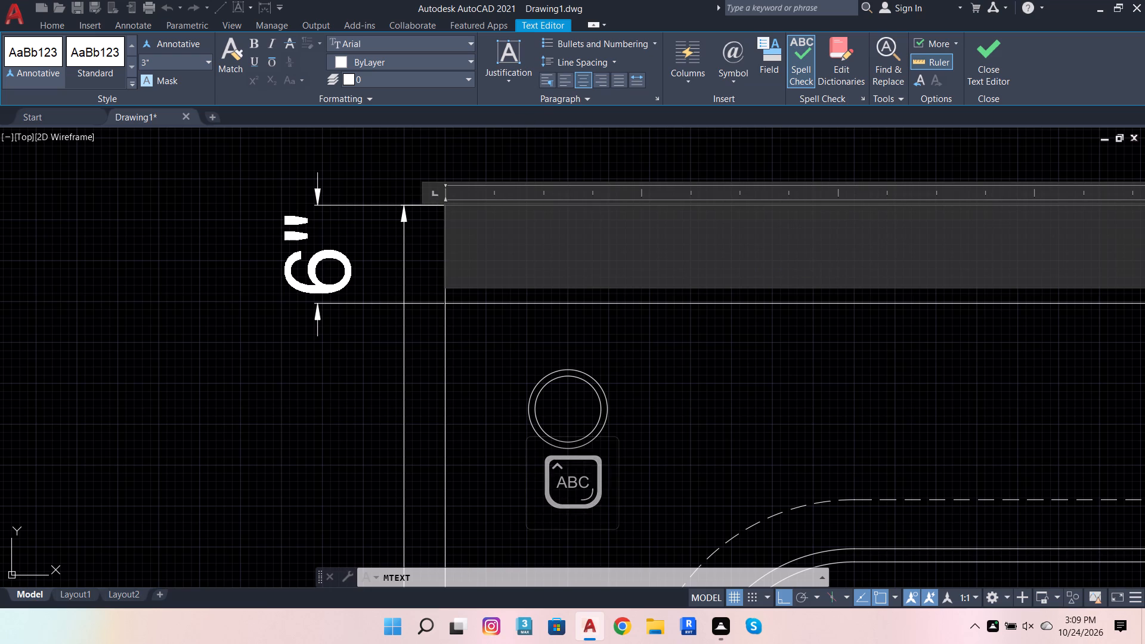
{"action": "left_click", "coordinate": [560, 240]}
{"action": "scroll", "coordinate": [543, 302], "scroll_direction": "down", "scroll_amount": 3}
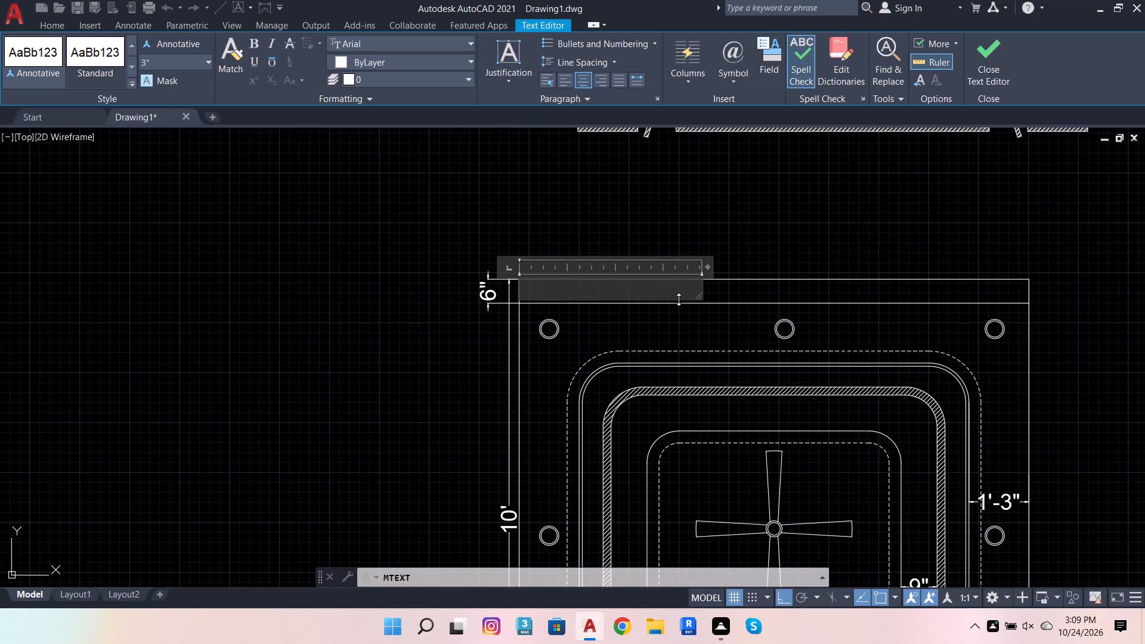
{"action": "scroll", "coordinate": [687, 299], "scroll_direction": "up", "scroll_amount": 2}
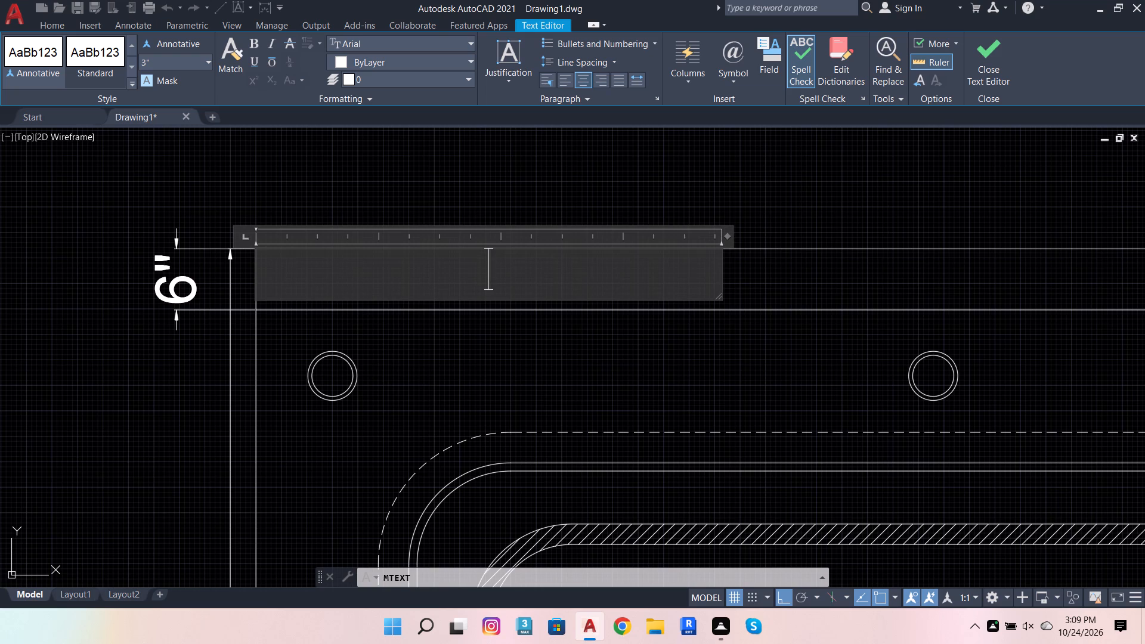
{"action": "type", "text": "SPACE"}
{"action": "key", "text": "space"}
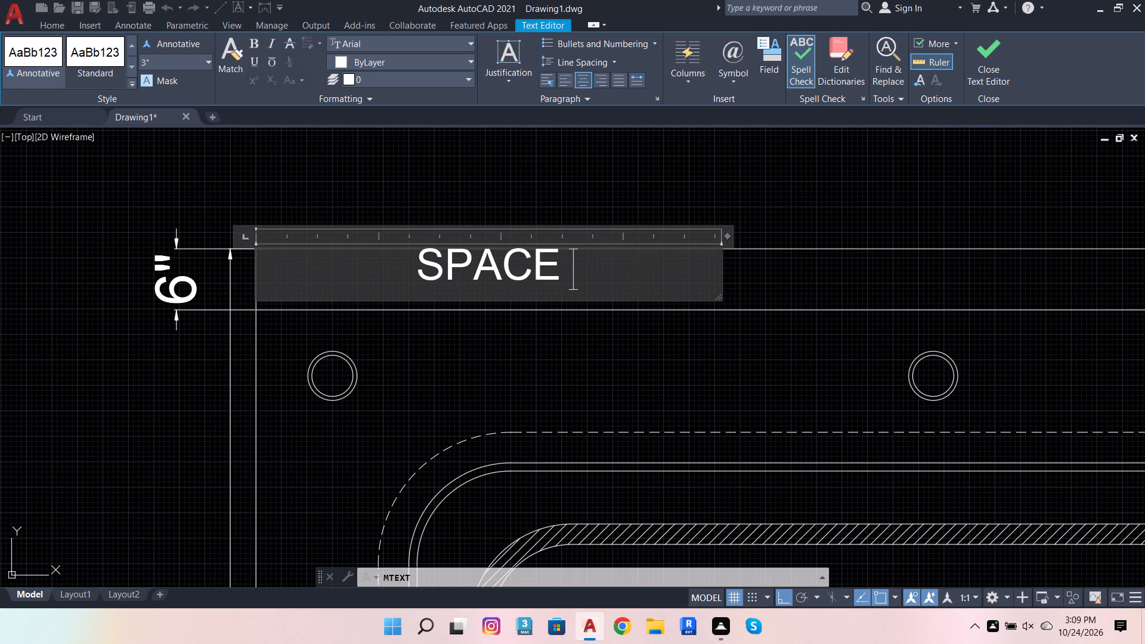
{"action": "type", "text": "FOR"}
{"action": "key", "text": "space"}
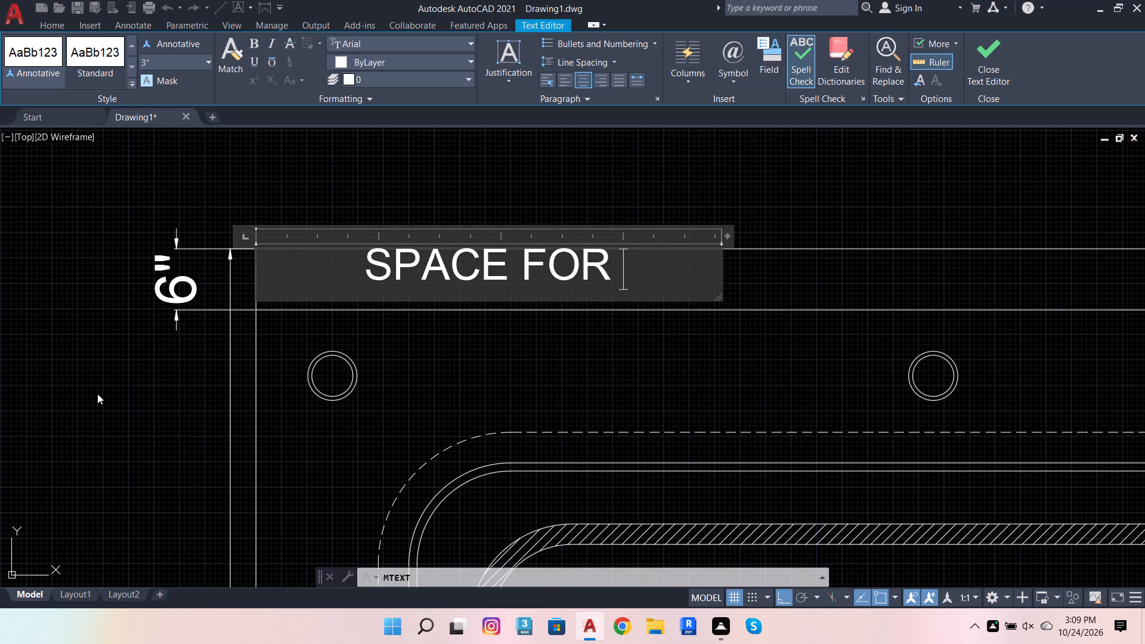
{"action": "key", "text": "c"}
{"action": "type", "text": "UR"}
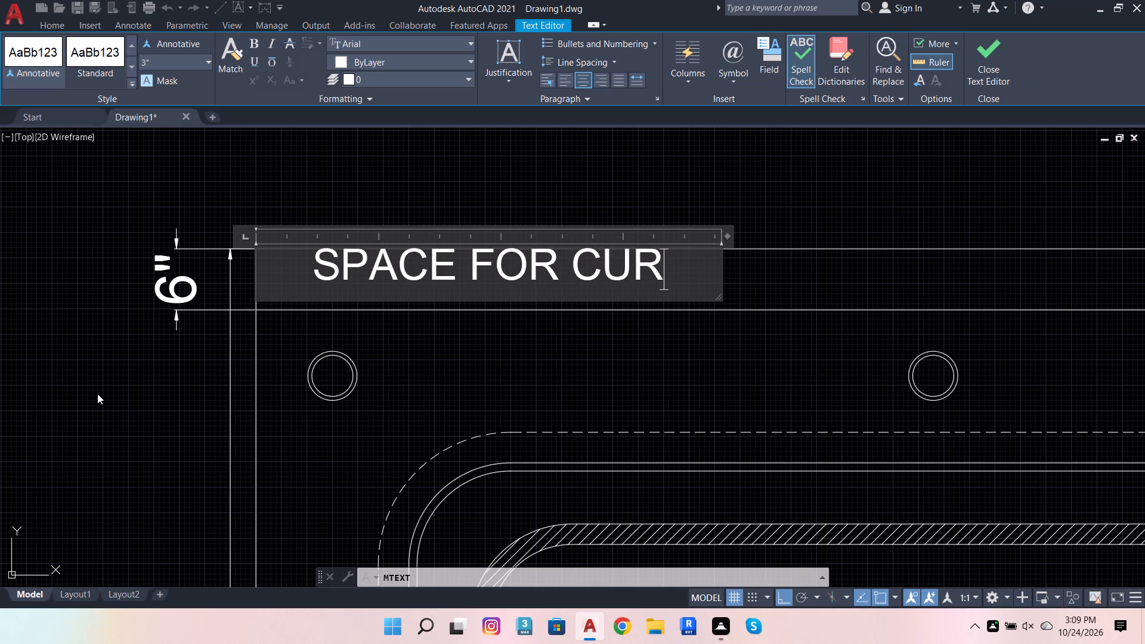
{"action": "type", "text": "TA"}
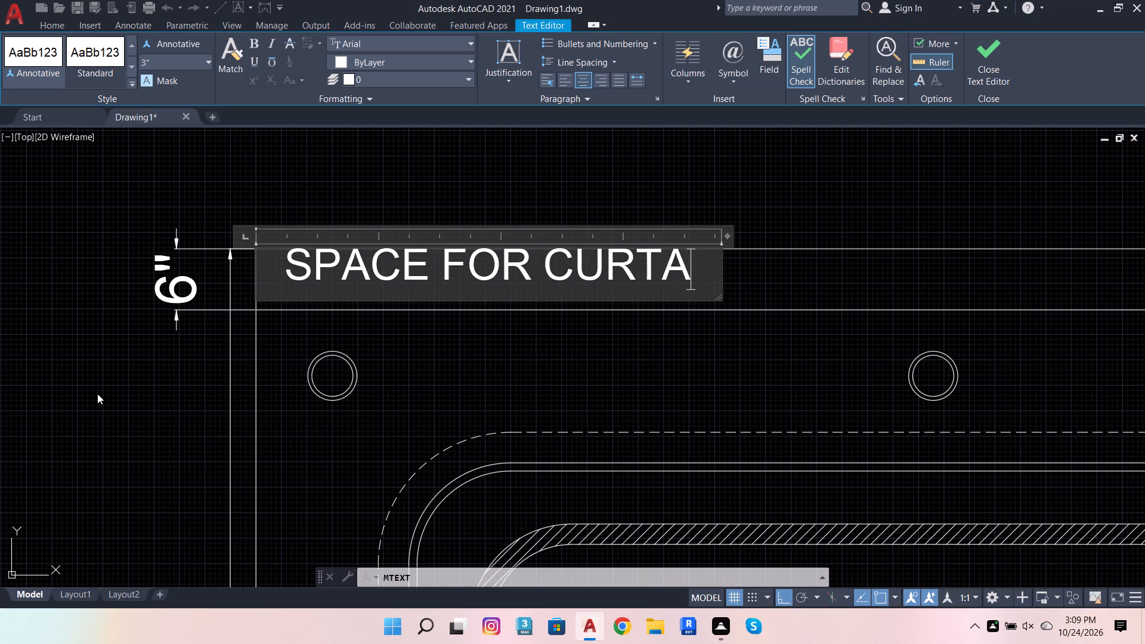
{"action": "type", "text": "IN"}
{"action": "key", "text": "s"}
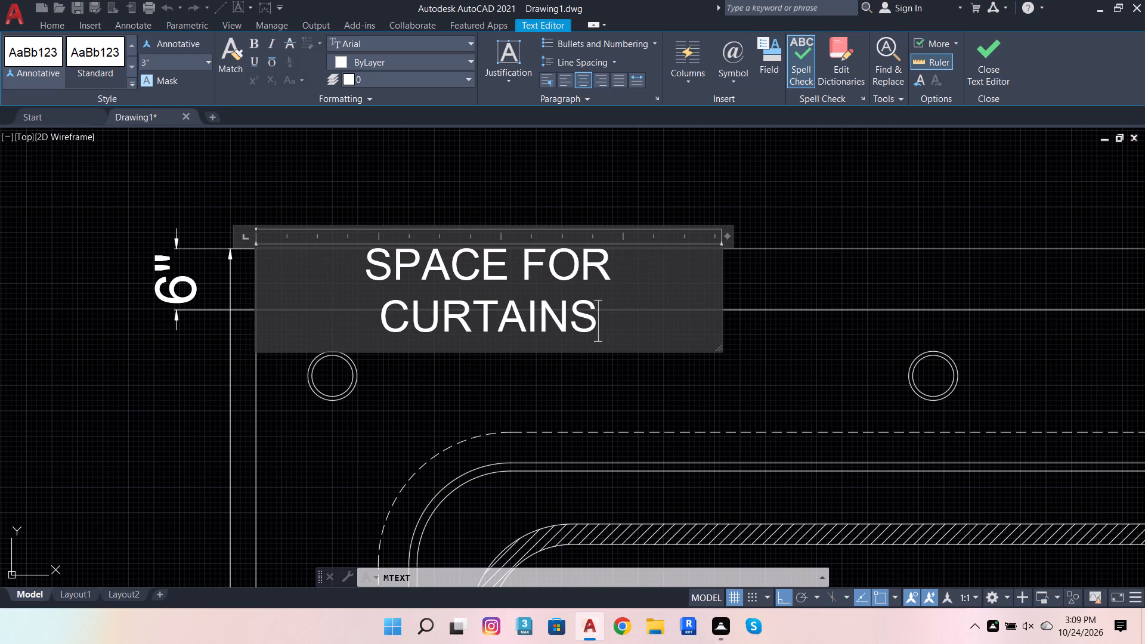
{"action": "left_click_drag", "start_coordinate": [722, 261], "coordinate": [875, 252]}
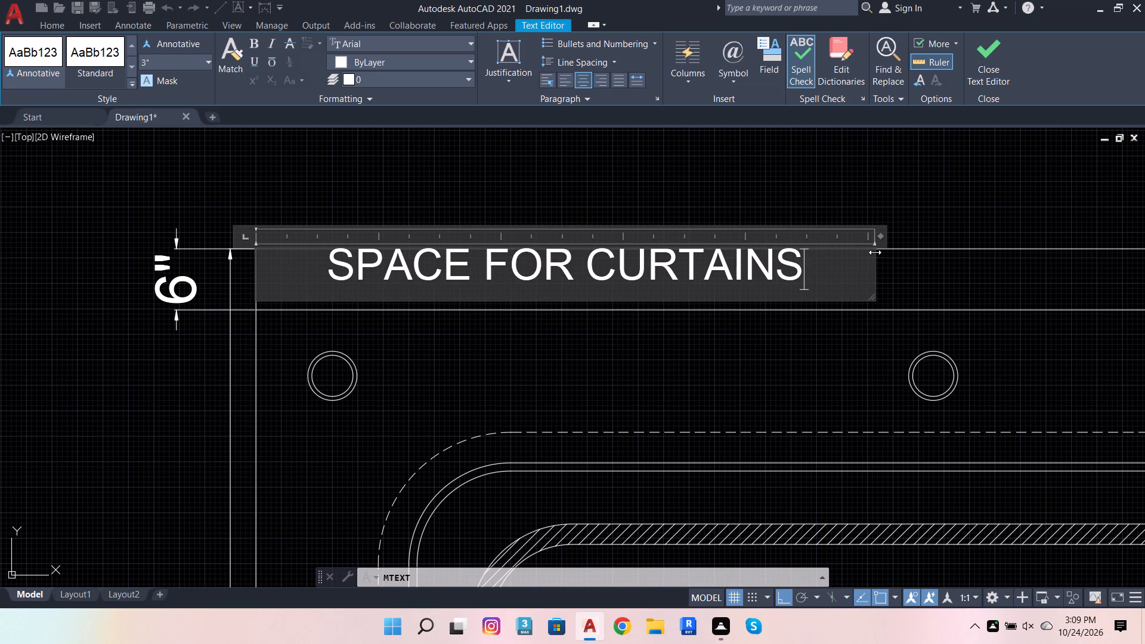
{"action": "left_click", "coordinate": [786, 190]}
Move the "SPACE FOR CURTAINS" label slightly down so it sits midway between the strip's two lines.
{"action": "left_click", "coordinate": [717, 272]}
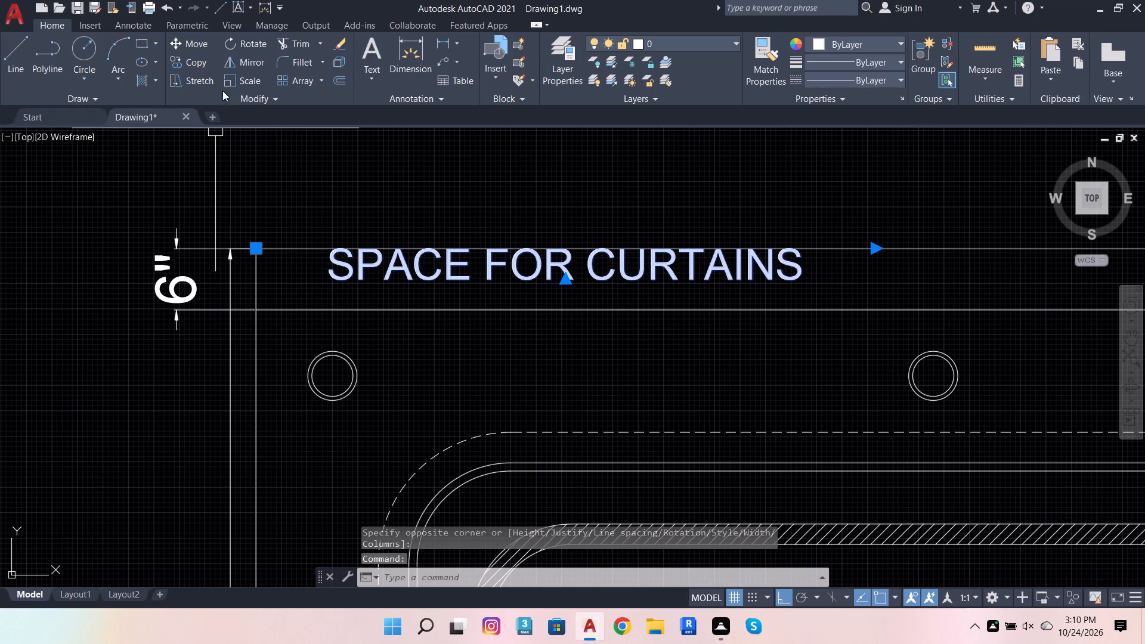
{"action": "left_click", "coordinate": [206, 44]}
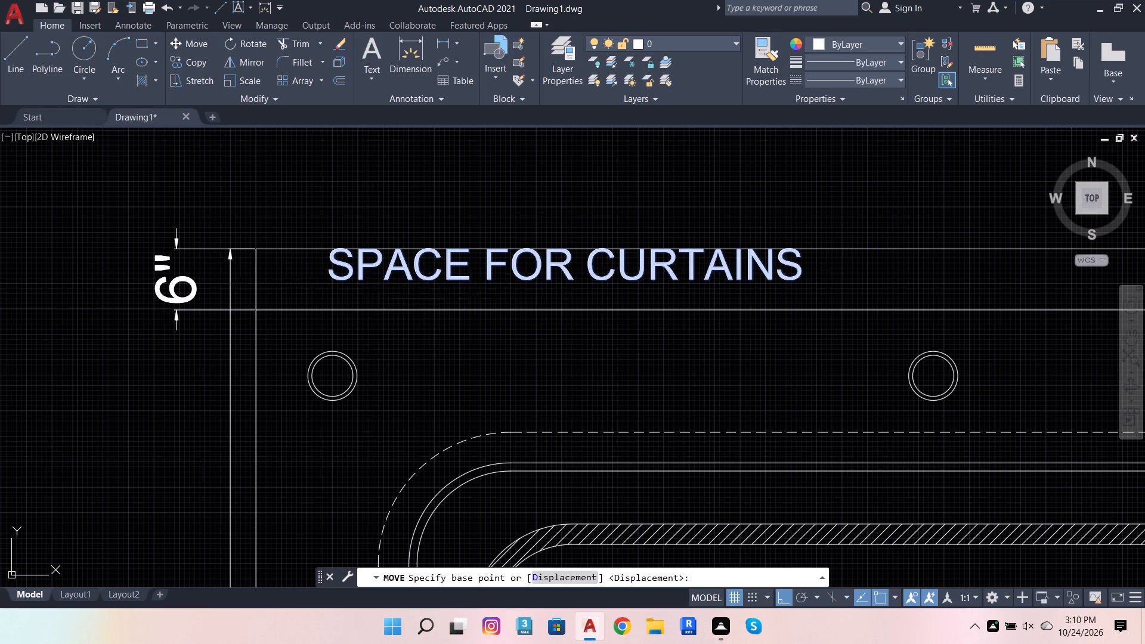
{"action": "left_click", "coordinate": [366, 278]}
{"action": "left_click", "coordinate": [362, 290]}
Place a centred multiline text box just below the "SPACE FOR CURTAINS" strip, between the first two ceiling lights.
{"action": "scroll", "coordinate": [351, 237], "scroll_direction": "down", "scroll_amount": 2}
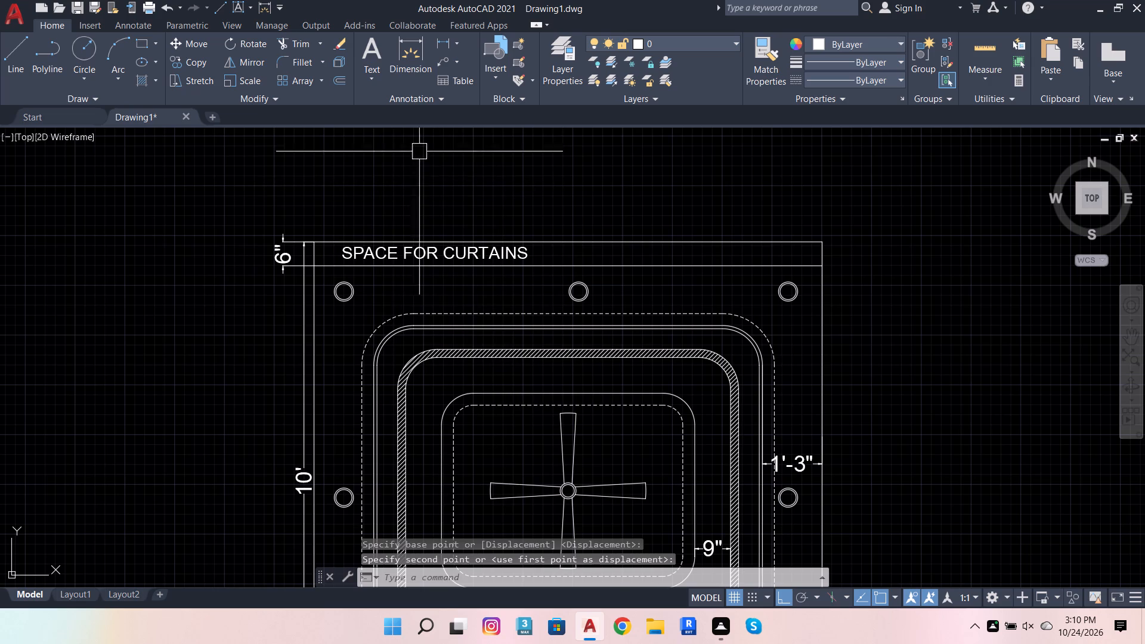
{"action": "left_click", "coordinate": [361, 51]}
{"action": "scroll", "coordinate": [488, 290], "scroll_direction": "up", "scroll_amount": 2}
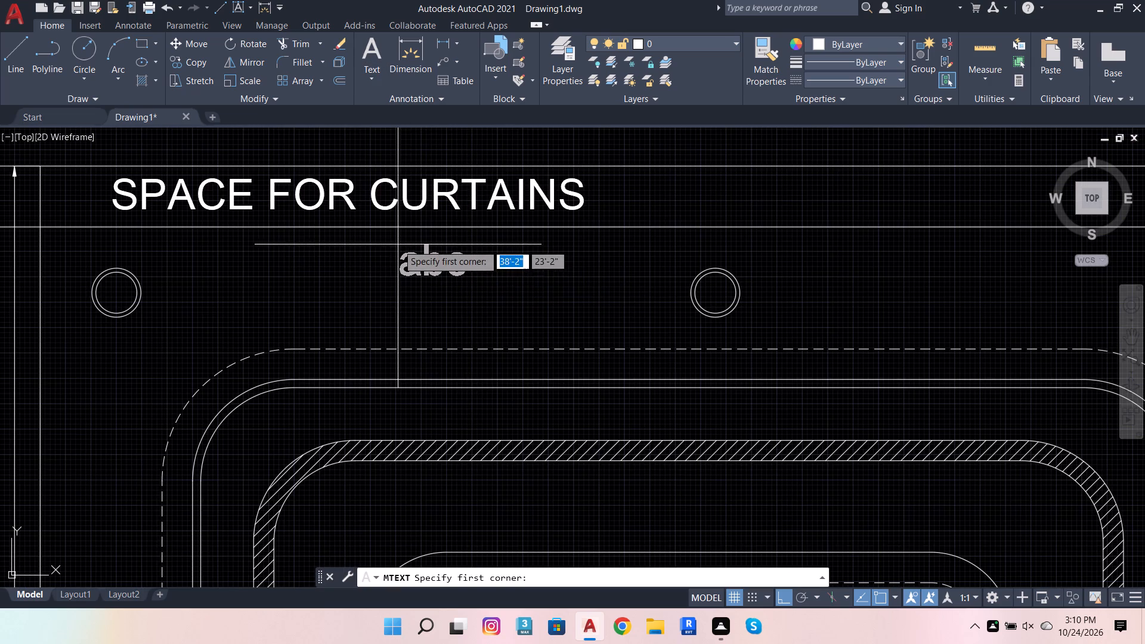
{"action": "left_click", "coordinate": [357, 253]}
{"action": "left_click", "coordinate": [599, 293]}
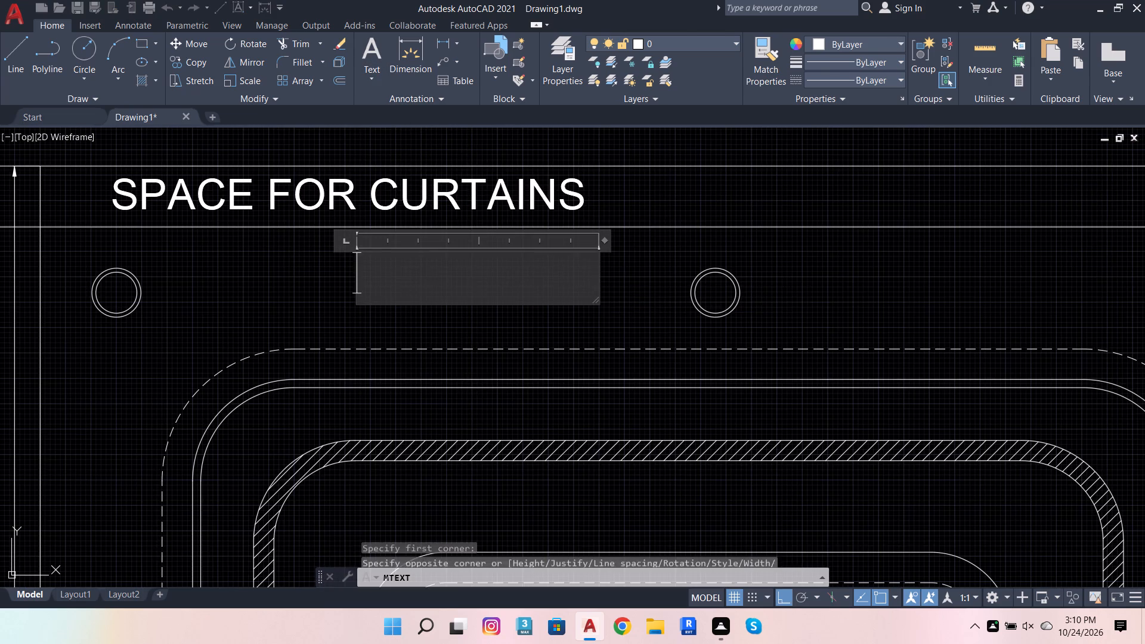
{"action": "scroll", "coordinate": [464, 254], "scroll_direction": "up", "scroll_amount": 1}
{"action": "left_click", "coordinate": [577, 81]}
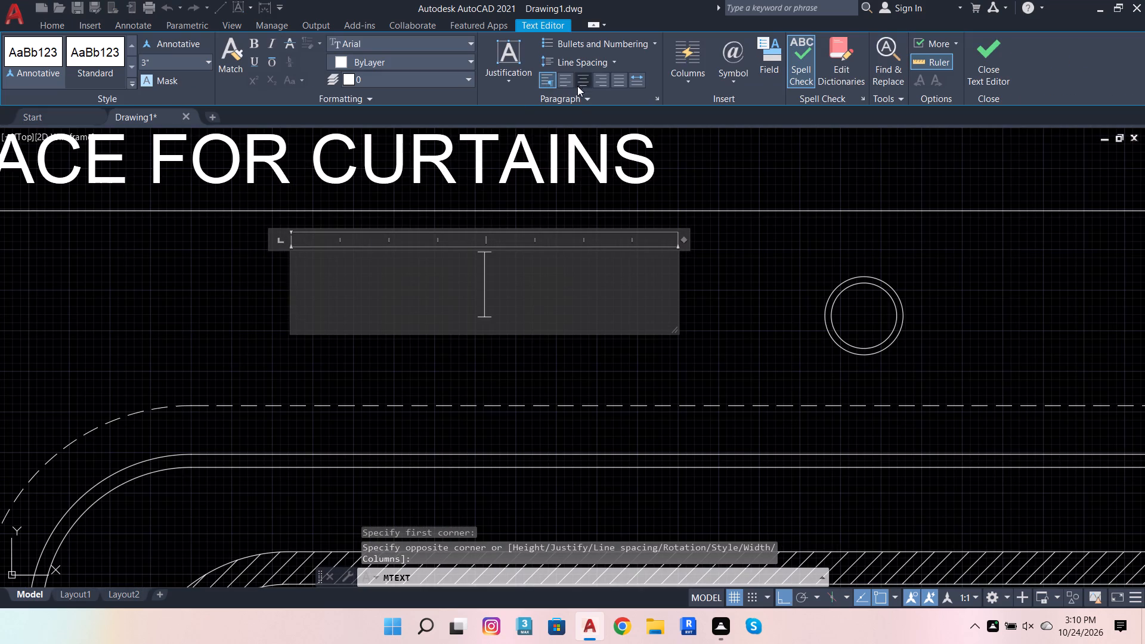
{"action": "left_click", "coordinate": [525, 269]}
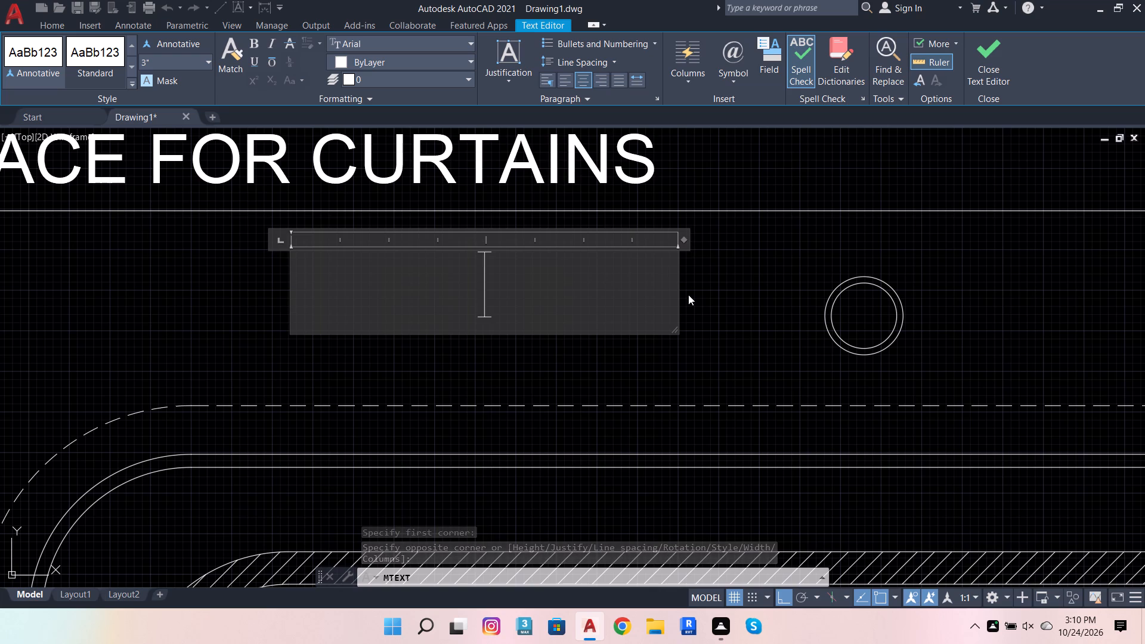
Enter the level note LVL+5" in the text box and finish the text.
{"action": "key", "text": "l"}
{"action": "type", "text": "VL"}
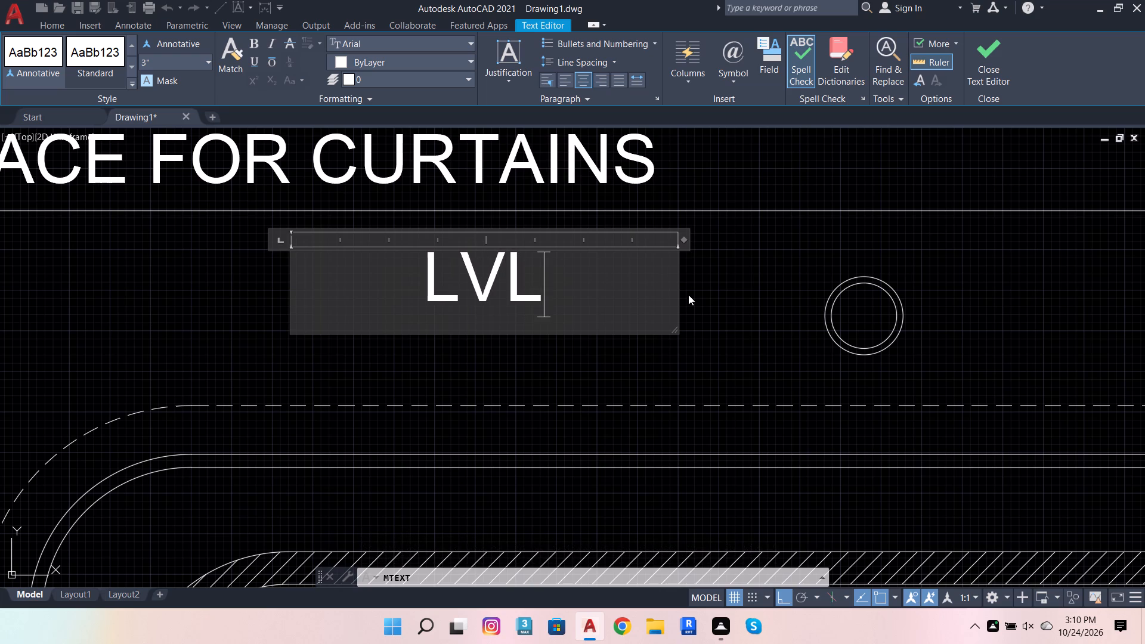
{"action": "key", "text": "equal"}
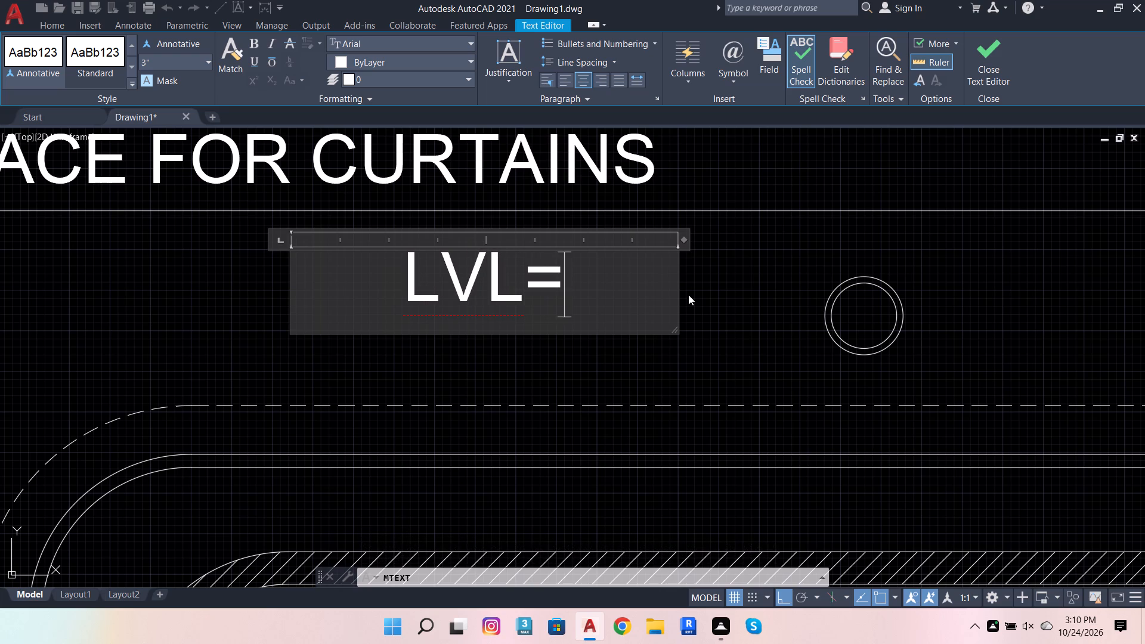
{"action": "key", "text": "5"}
{"action": "key", "text": "shift+quotedbl"}
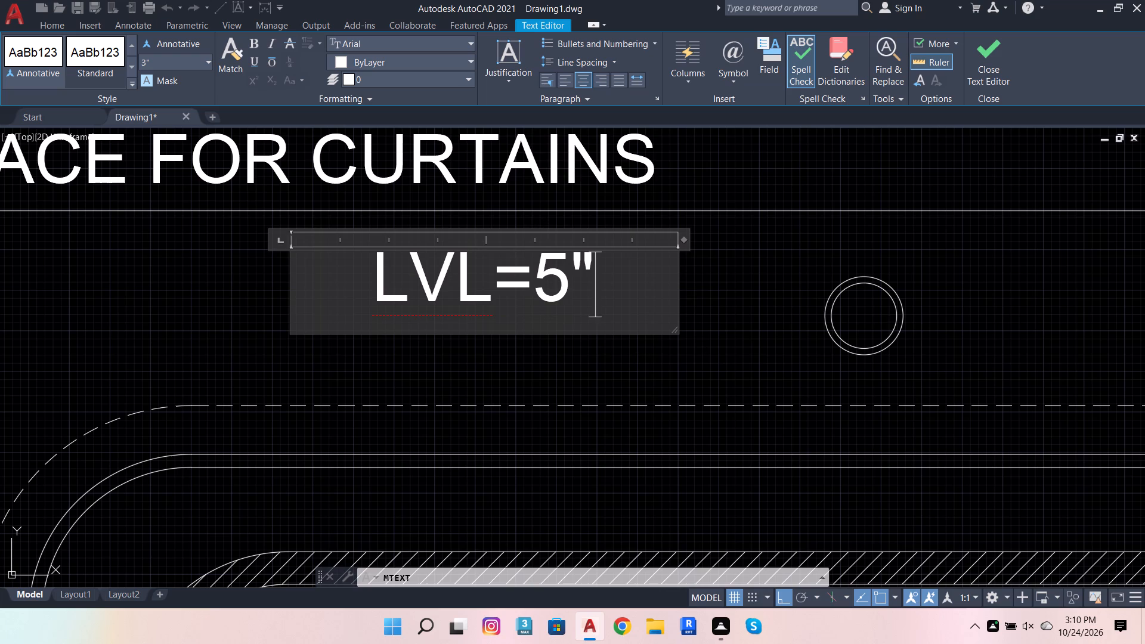
{"action": "left_click", "coordinate": [532, 279]}
{"action": "key", "text": "BackSpace"}
{"action": "key", "text": "equal"}
{"action": "key", "text": "BackSpace"}
{"action": "key", "text": "shift+plus"}
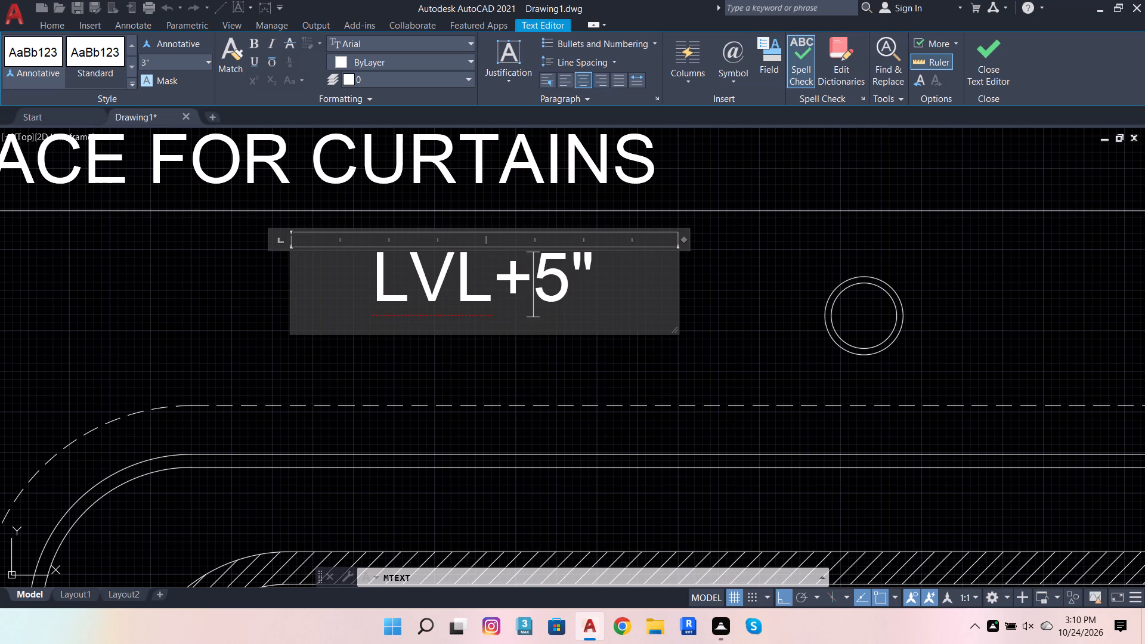
{"action": "left_click", "coordinate": [732, 288]}
With Ortho off, copy the LVL+5" label into the upper band between the double line and the hatched border.
{"action": "left_click", "coordinate": [528, 268]}
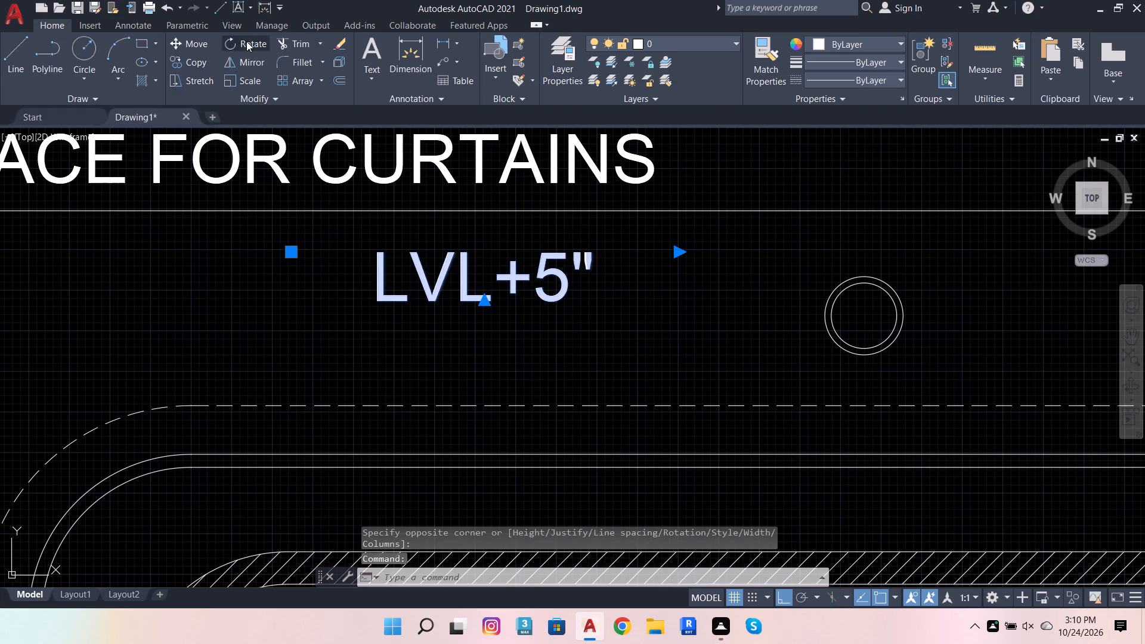
{"action": "left_click", "coordinate": [169, 56]}
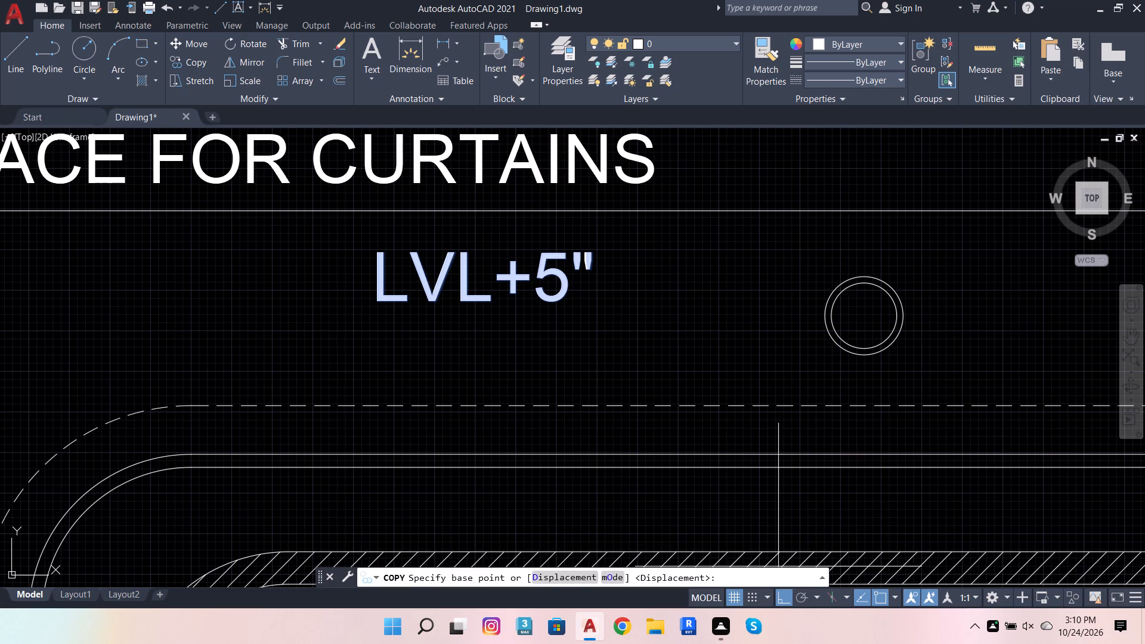
{"action": "left_click", "coordinate": [784, 592]}
{"action": "left_click", "coordinate": [444, 256]}
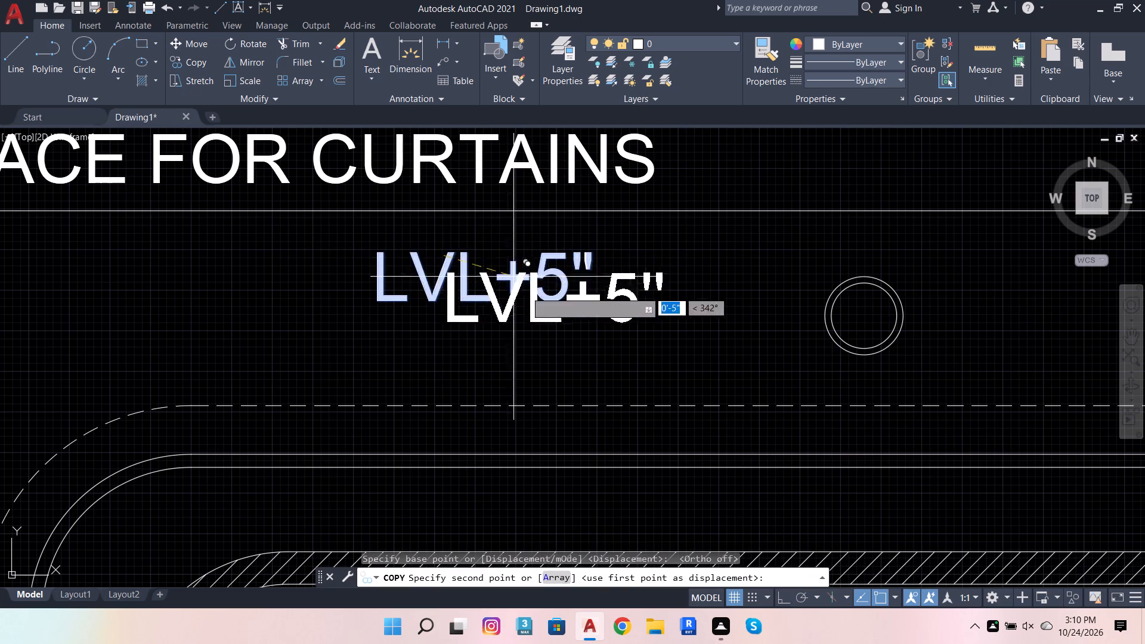
{"action": "scroll", "coordinate": [558, 344], "scroll_direction": "down", "scroll_amount": 2}
{"action": "scroll", "coordinate": [574, 386], "scroll_direction": "up", "scroll_amount": 3}
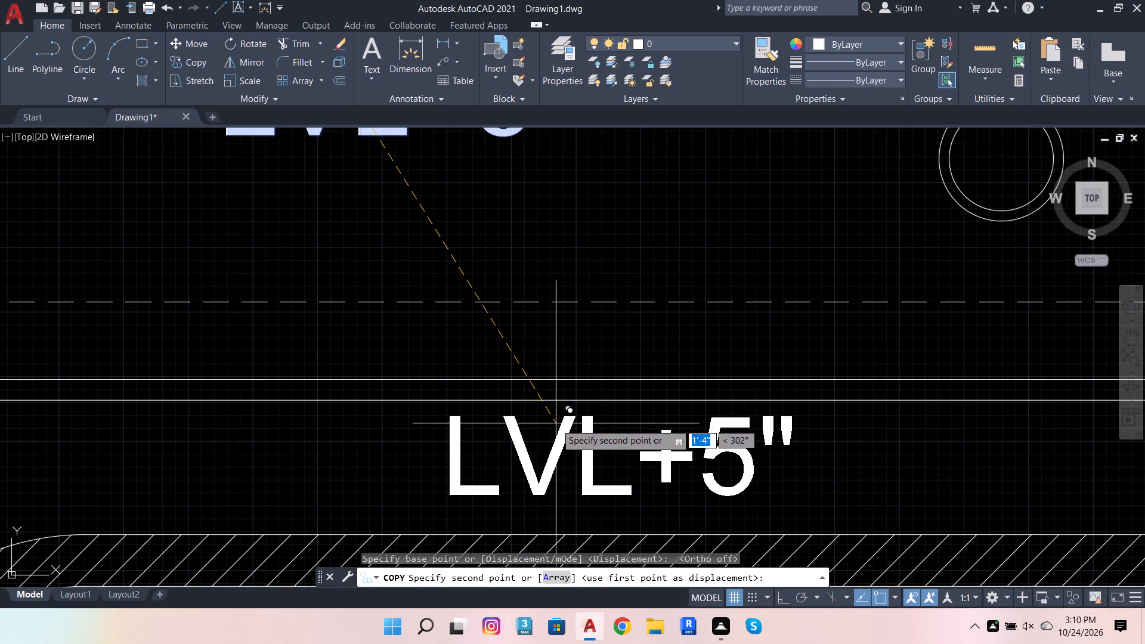
{"action": "scroll", "coordinate": [557, 423], "scroll_direction": "up", "scroll_amount": 1}
{"action": "left_click", "coordinate": [558, 423]}
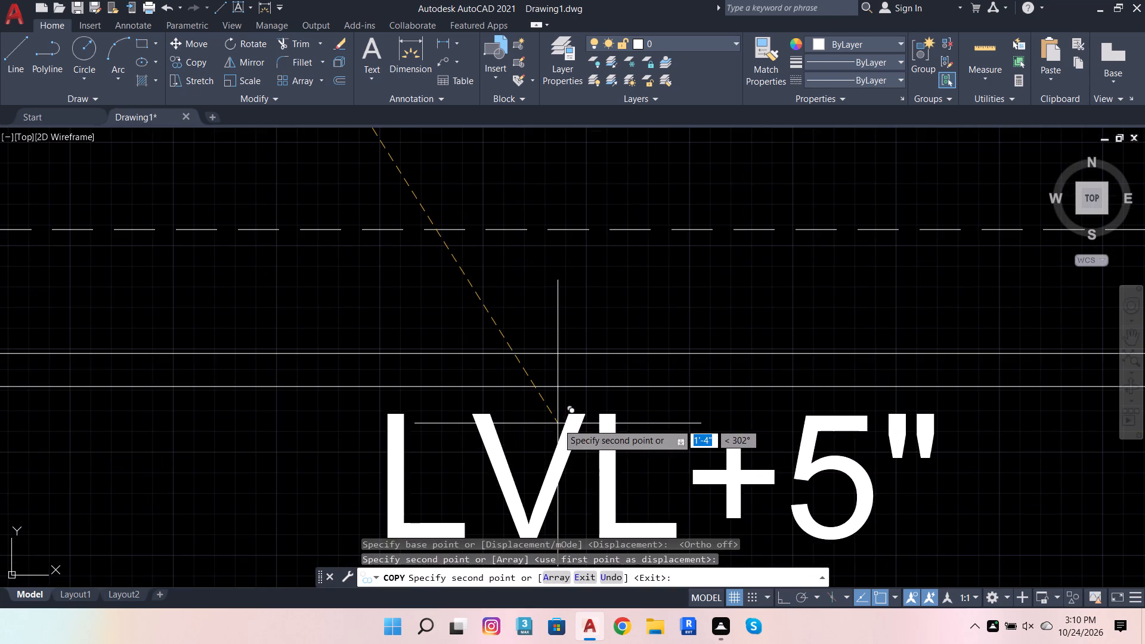
Place two more copies of the label: one just inside the hatched border, one inside the inner dashed outline beside the fan.
{"action": "scroll", "coordinate": [398, 378], "scroll_direction": "down", "scroll_amount": 5}
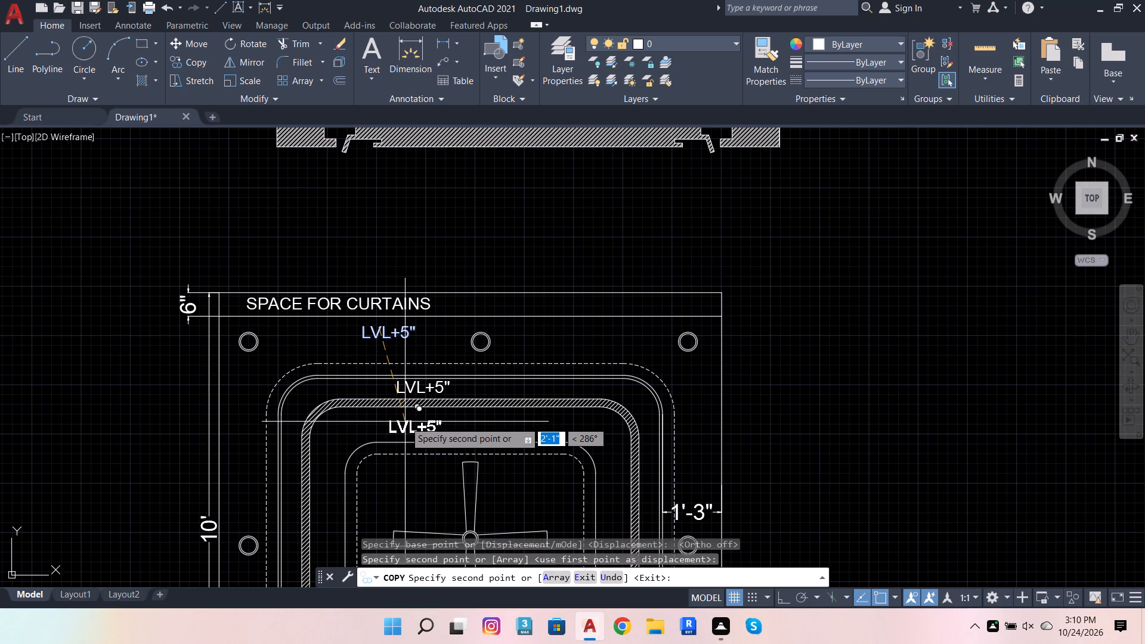
{"action": "scroll", "coordinate": [488, 416], "scroll_direction": "up", "scroll_amount": 3}
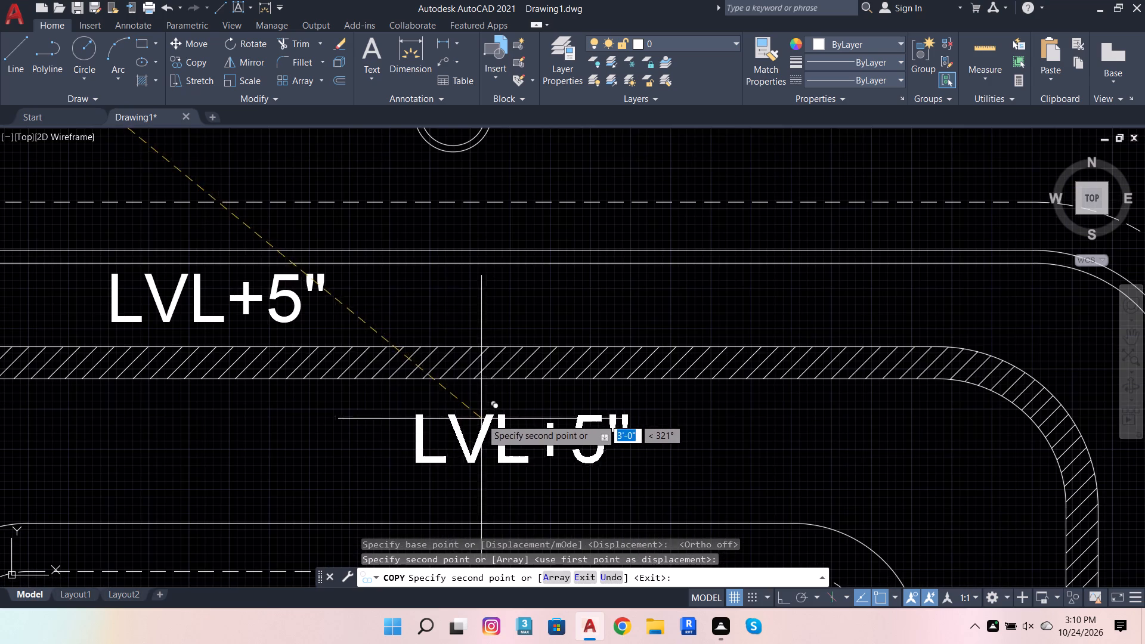
{"action": "left_click", "coordinate": [438, 419]}
{"action": "scroll", "coordinate": [457, 400], "scroll_direction": "down", "scroll_amount": 1}
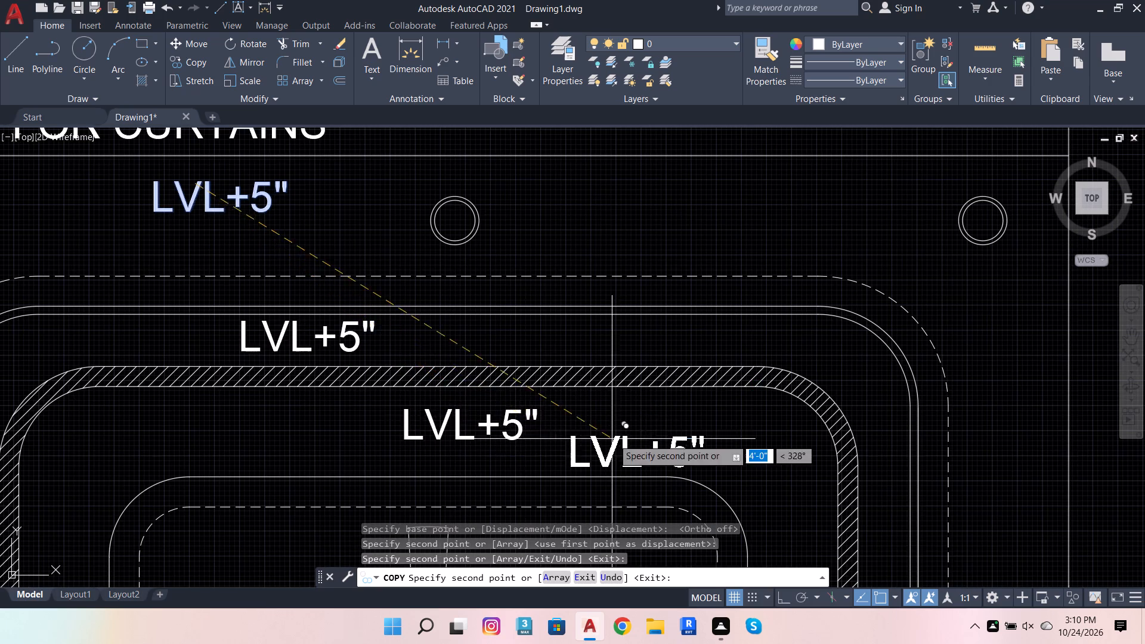
{"action": "scroll", "coordinate": [618, 420], "scroll_direction": "down", "scroll_amount": 4}
{"action": "scroll", "coordinate": [617, 442], "scroll_direction": "up", "scroll_amount": 4}
{"action": "left_click", "coordinate": [586, 422]}
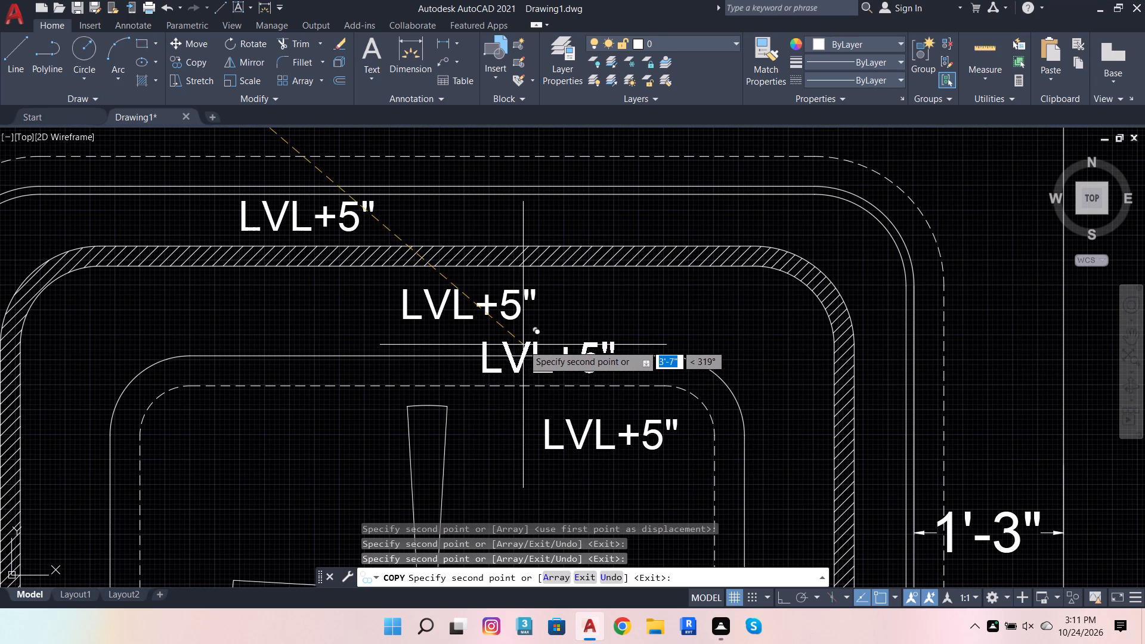
Place a last copy of the label between two lights in the thick rectangle below the main ceiling and end the copying.
{"action": "scroll", "coordinate": [570, 332], "scroll_direction": "down", "scroll_amount": 4}
{"action": "scroll", "coordinate": [526, 497], "scroll_direction": "up", "scroll_amount": 2}
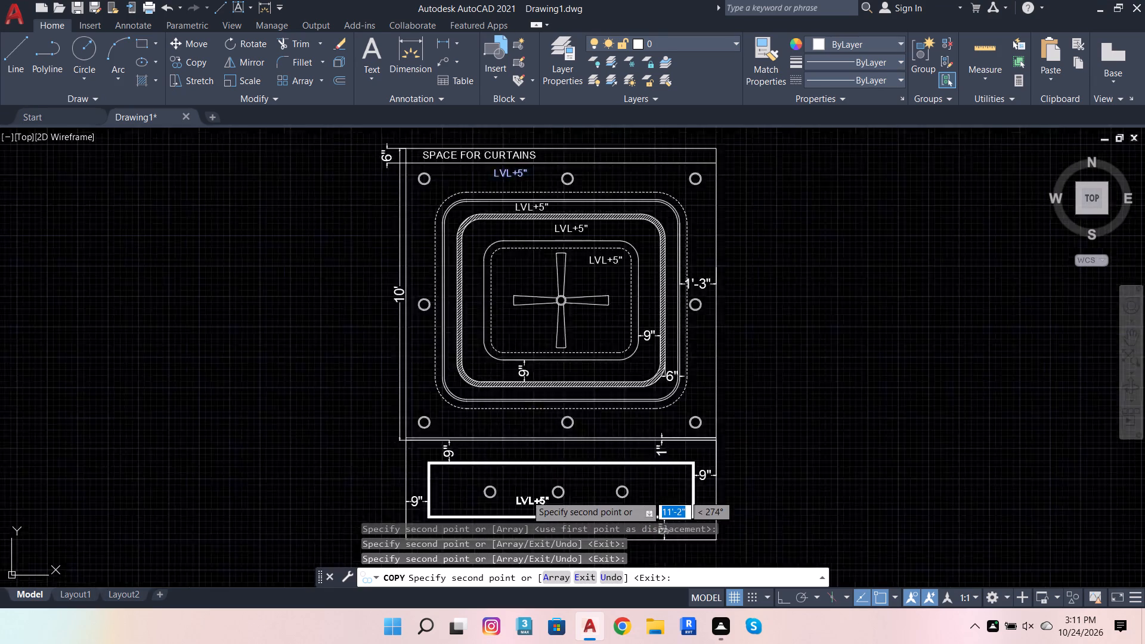
{"action": "scroll", "coordinate": [526, 495], "scroll_direction": "up", "scroll_amount": 3}
{"action": "left_click", "coordinate": [554, 408]}
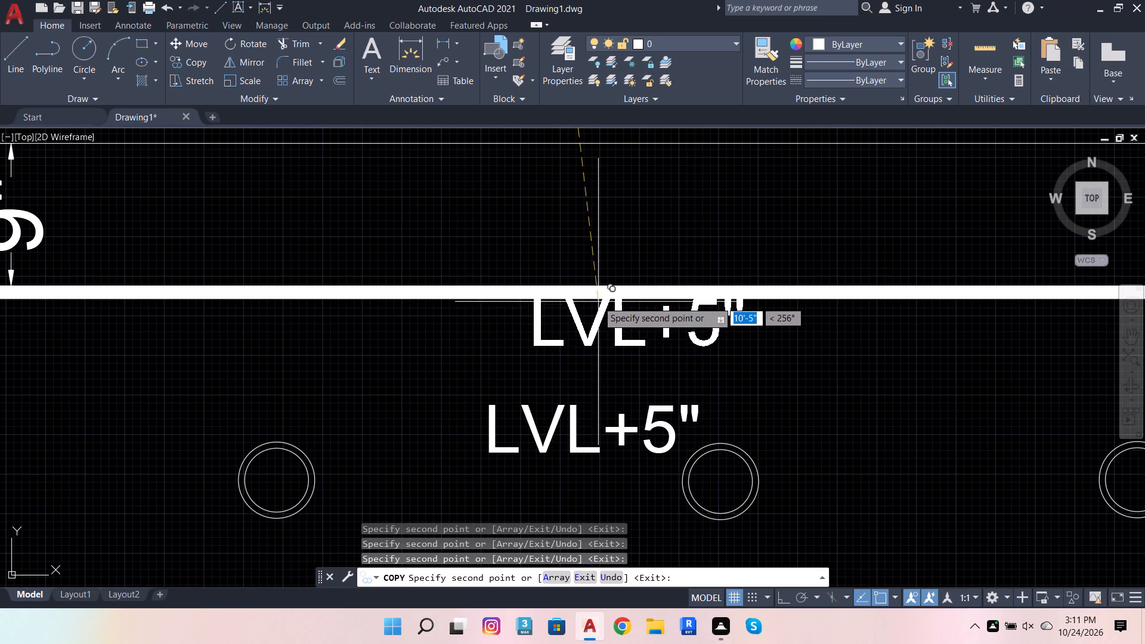
{"action": "key", "text": "Escape"}
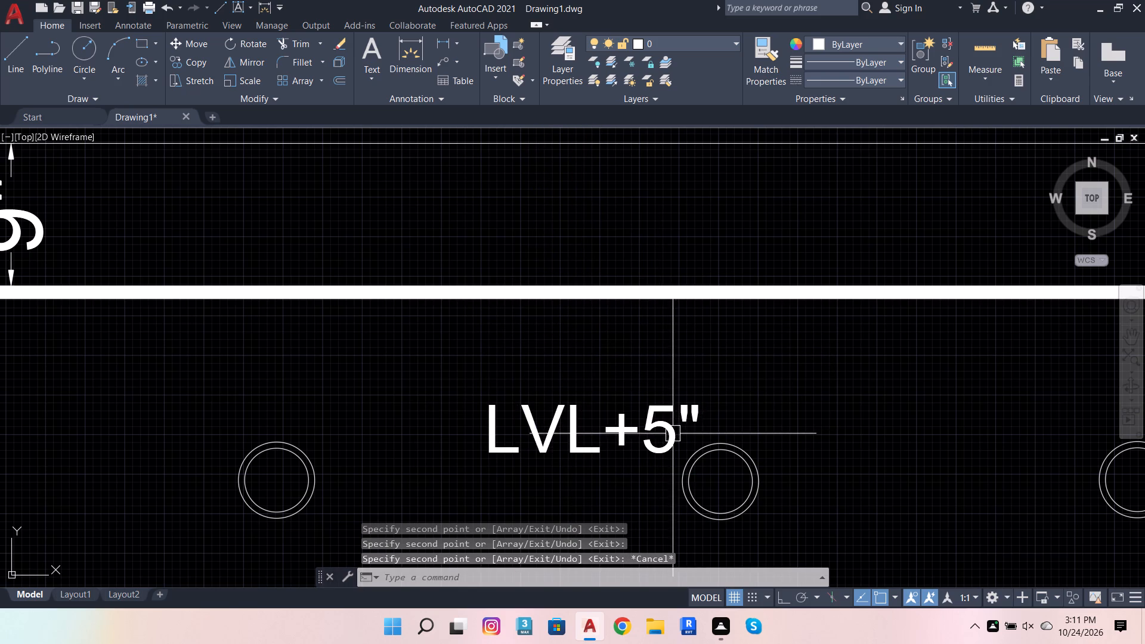
Change the level label in the lower thick rectangle to LVL+6".
{"action": "double_click", "coordinate": [671, 434]}
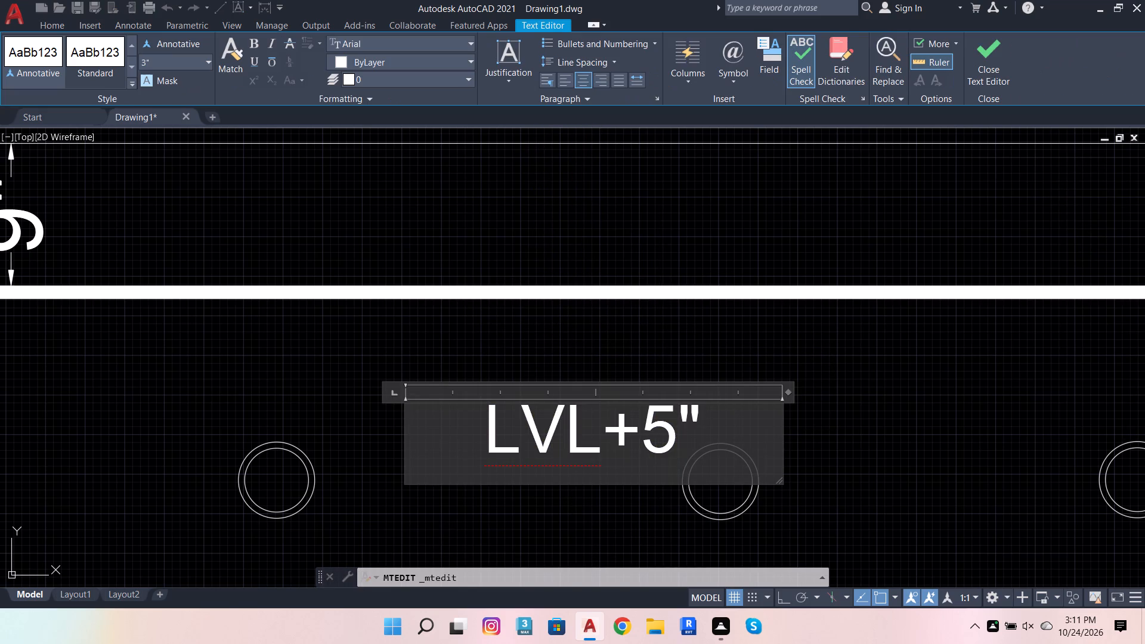
{"action": "key", "text": "BackSpace"}
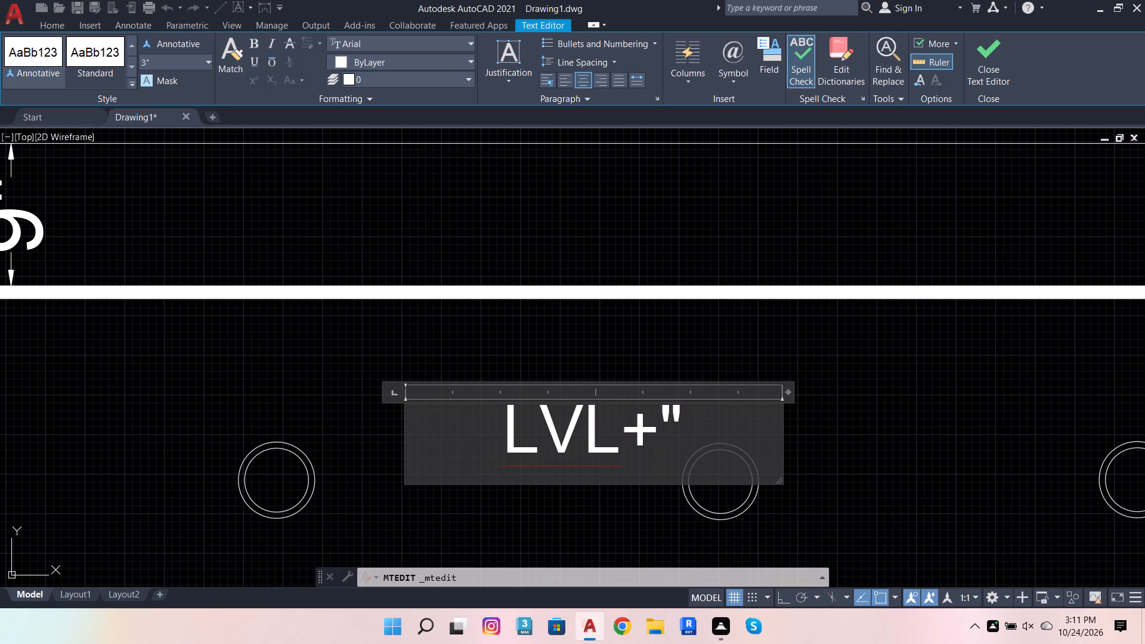
{"action": "key", "text": "6"}
Change the level label beside the fan, inside the inner dashed outline, to LVL+8".
{"action": "scroll", "coordinate": [624, 299], "scroll_direction": "down", "scroll_amount": 3}
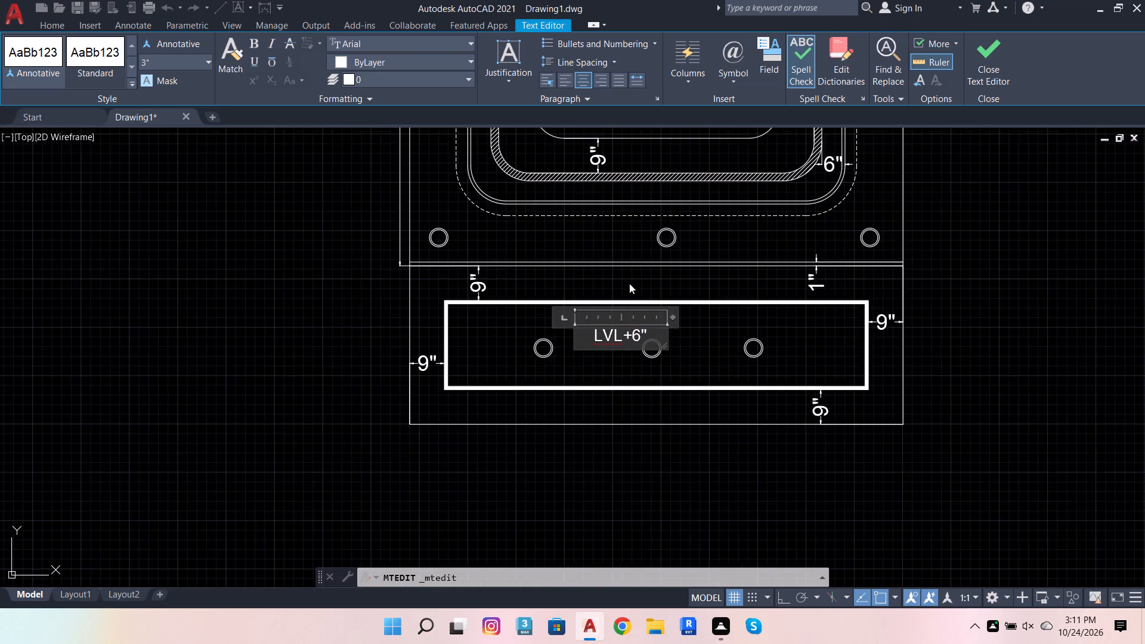
{"action": "scroll", "coordinate": [629, 287], "scroll_direction": "down", "scroll_amount": 2}
{"action": "scroll", "coordinate": [670, 157], "scroll_direction": "up", "scroll_amount": 4}
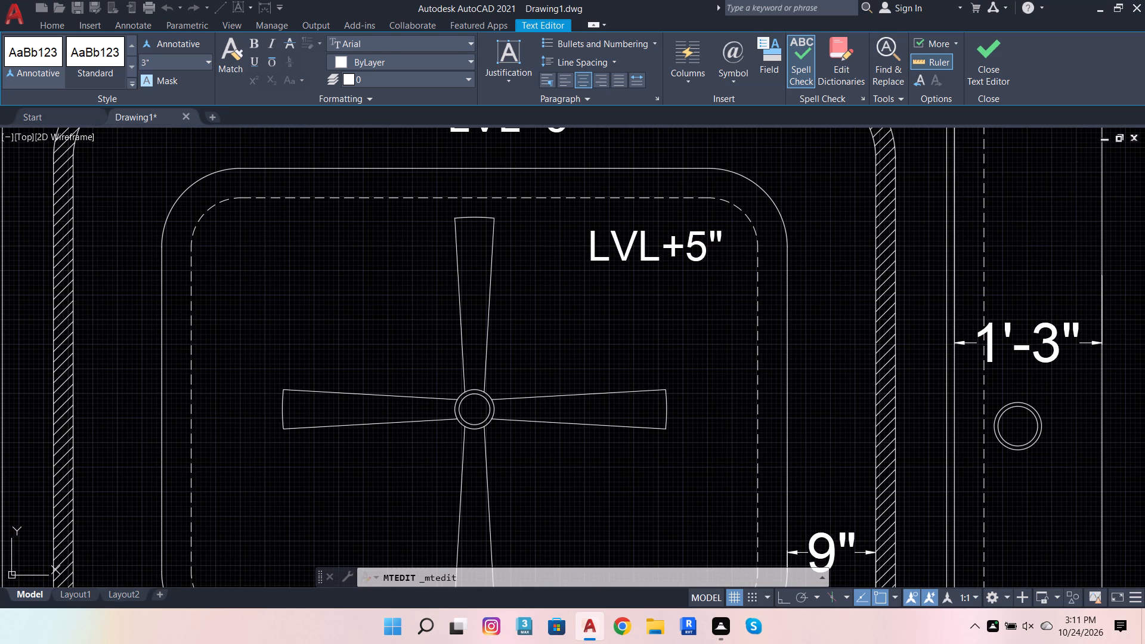
{"action": "double_click", "coordinate": [698, 234]}
{"action": "double_click", "coordinate": [709, 241]}
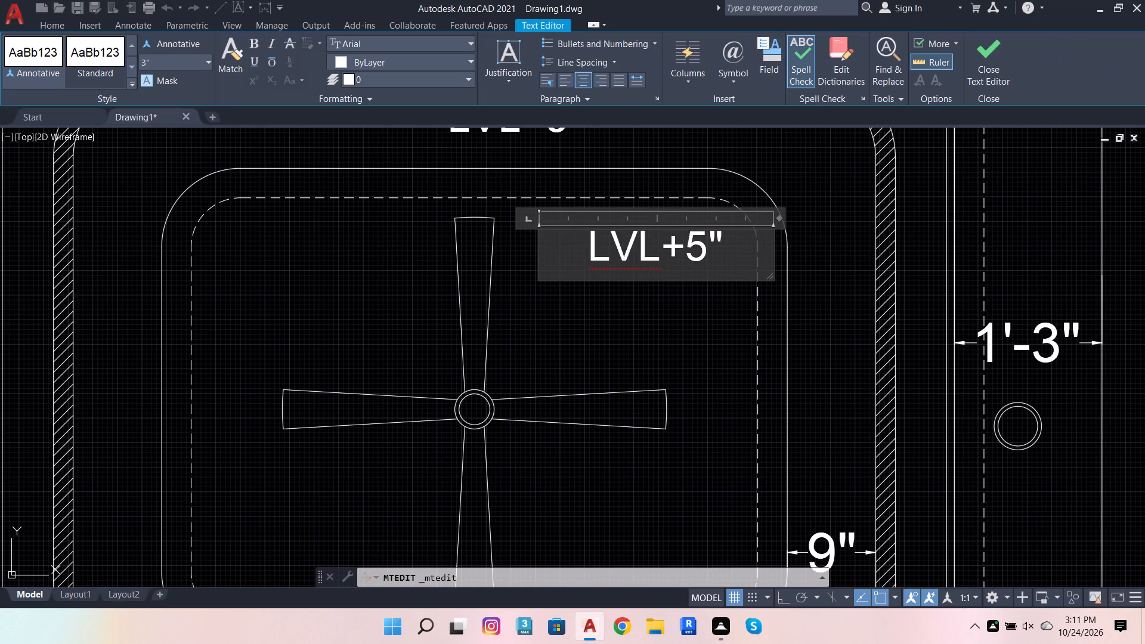
{"action": "key", "text": "BackSpace"}
{"action": "key", "text": "8"}
{"action": "left_click", "coordinate": [687, 338]}
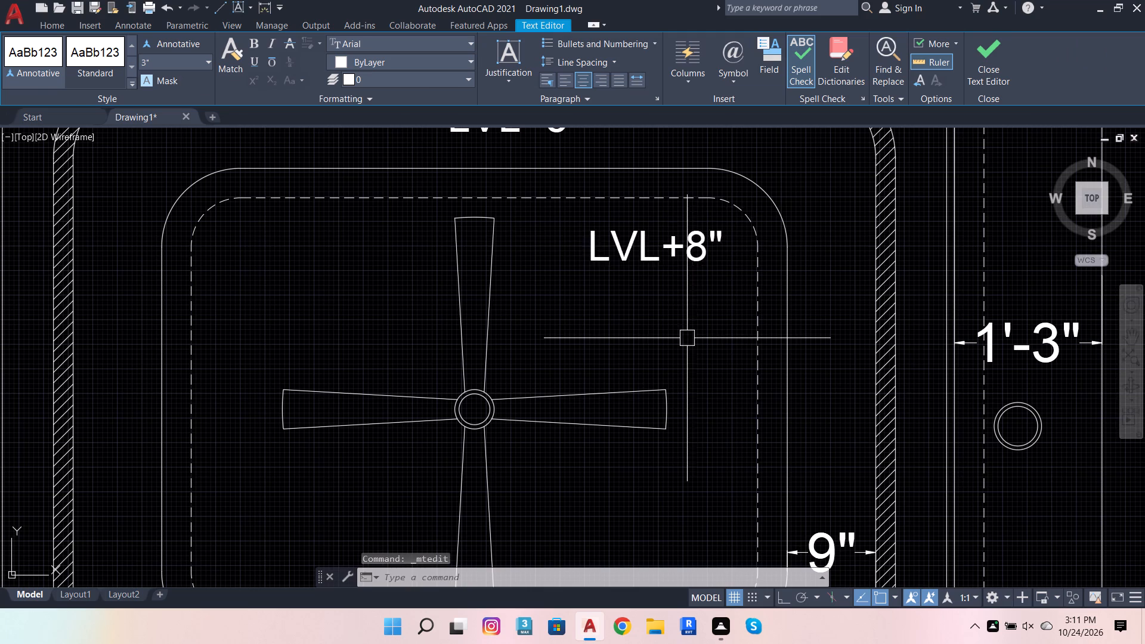
Change the level label between the hatched border and the inner rounded outline to LVL+4".
{"action": "scroll", "coordinate": [719, 400], "scroll_direction": "down", "scroll_amount": 2}
{"action": "scroll", "coordinate": [687, 254], "scroll_direction": "up", "scroll_amount": 3}
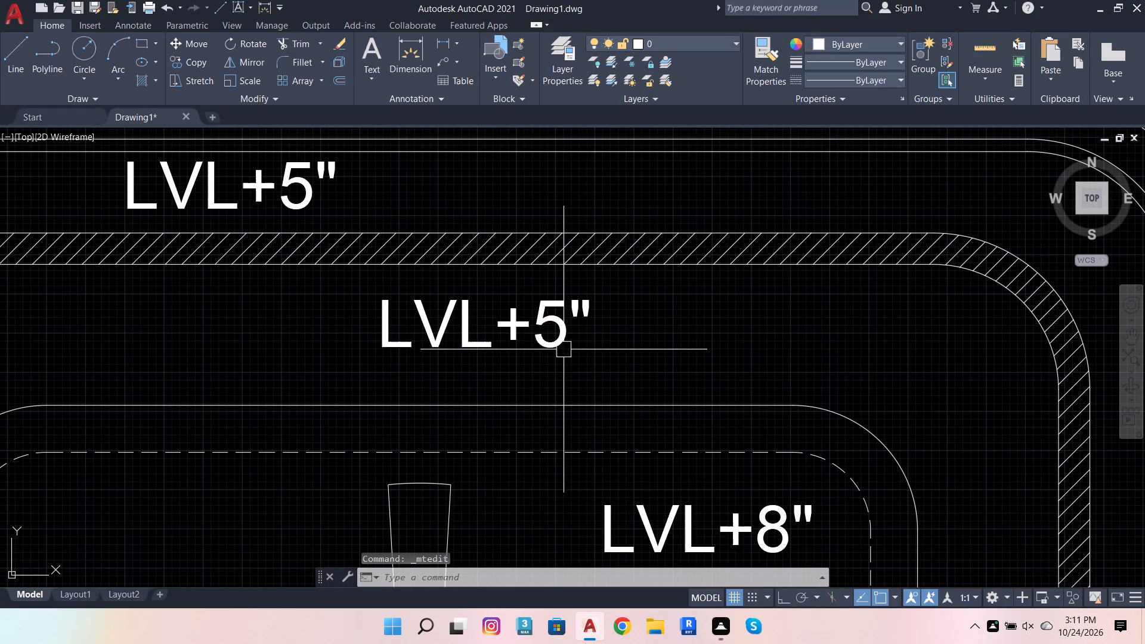
{"action": "double_click", "coordinate": [556, 336]}
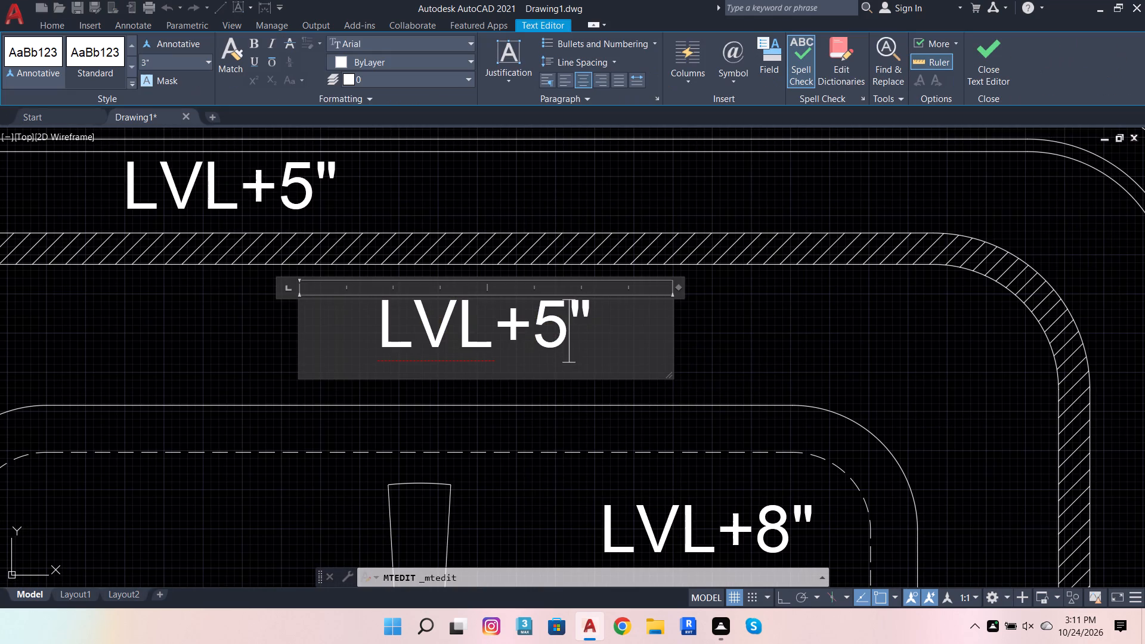
{"action": "key", "text": "BackSpace"}
{"action": "key", "text": "4"}
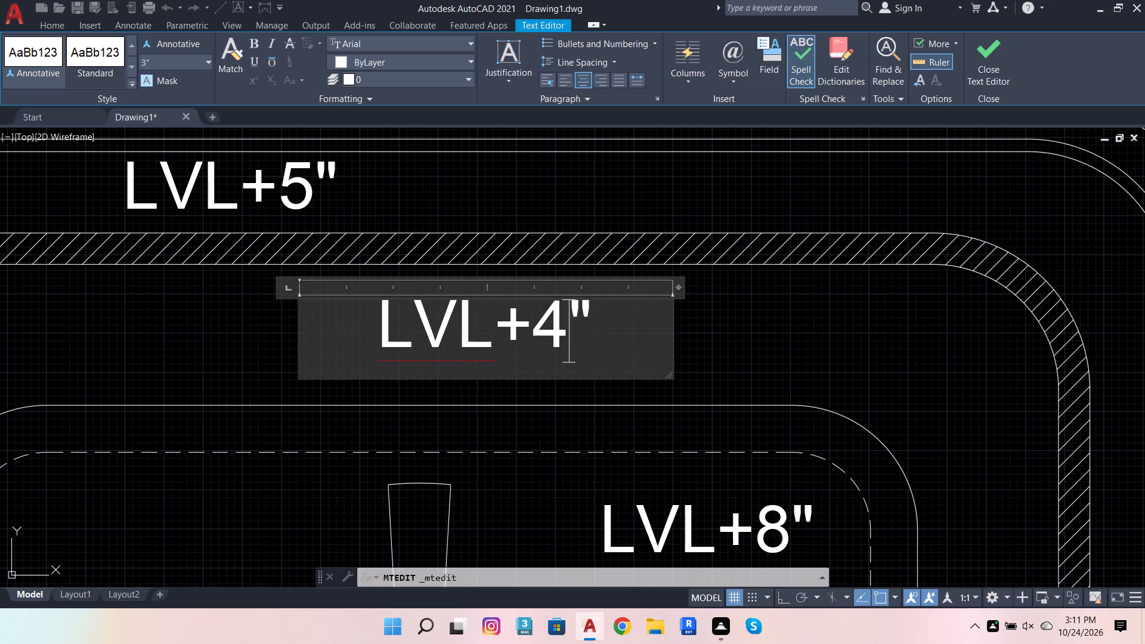
Change the level label between the double-line rounded outline and the hatched border to LVL+0".
{"action": "scroll", "coordinate": [621, 456], "scroll_direction": "down", "scroll_amount": 2}
{"action": "scroll", "coordinate": [451, 332], "scroll_direction": "up", "scroll_amount": 2}
{"action": "double_click", "coordinate": [556, 374]}
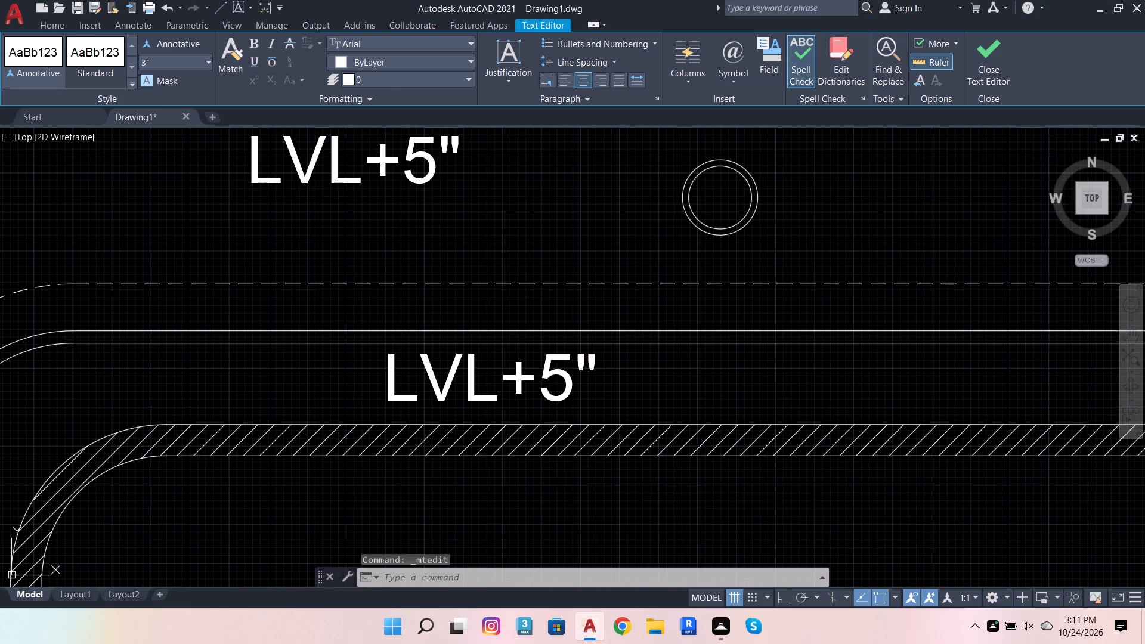
{"action": "double_click", "coordinate": [564, 375]}
{"action": "double_click", "coordinate": [567, 375]}
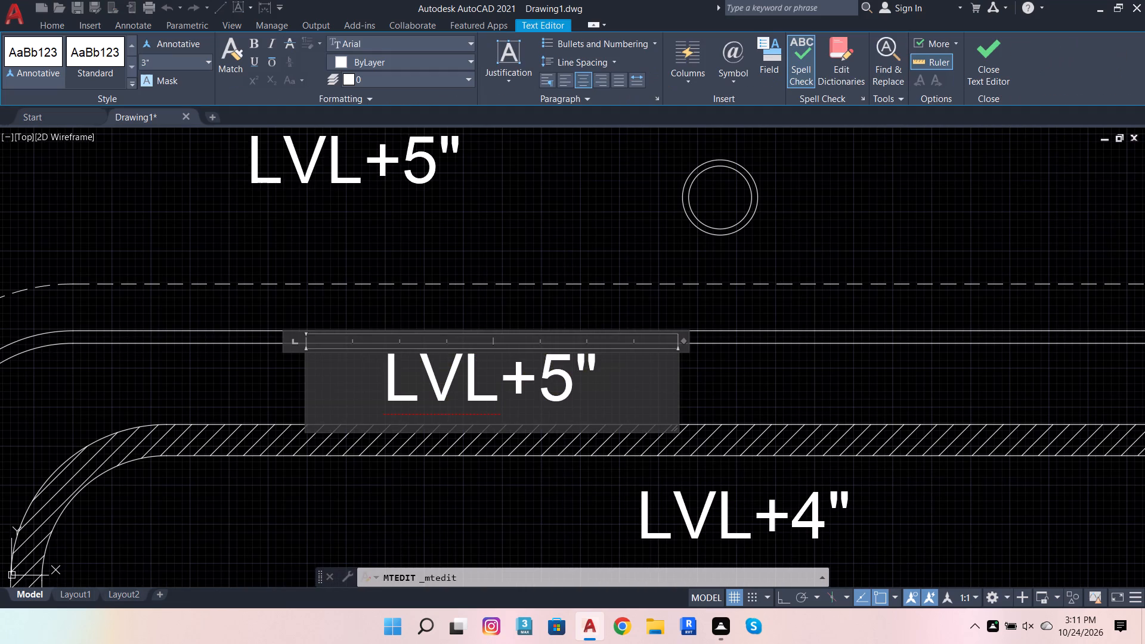
{"action": "key", "text": "BackSpace"}
{"action": "key", "text": "0"}
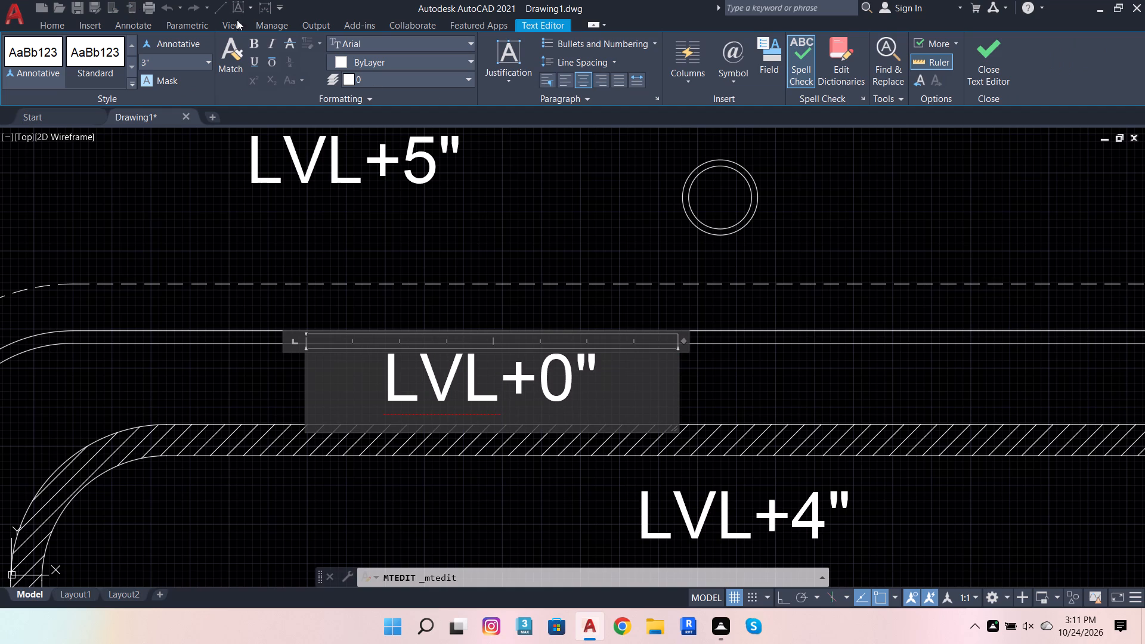
{"action": "scroll", "coordinate": [442, 178], "scroll_direction": "down", "scroll_amount": 3}
{"action": "scroll", "coordinate": [472, 285], "scroll_direction": "down", "scroll_amount": 3}
{"action": "left_click", "coordinate": [648, 377]}
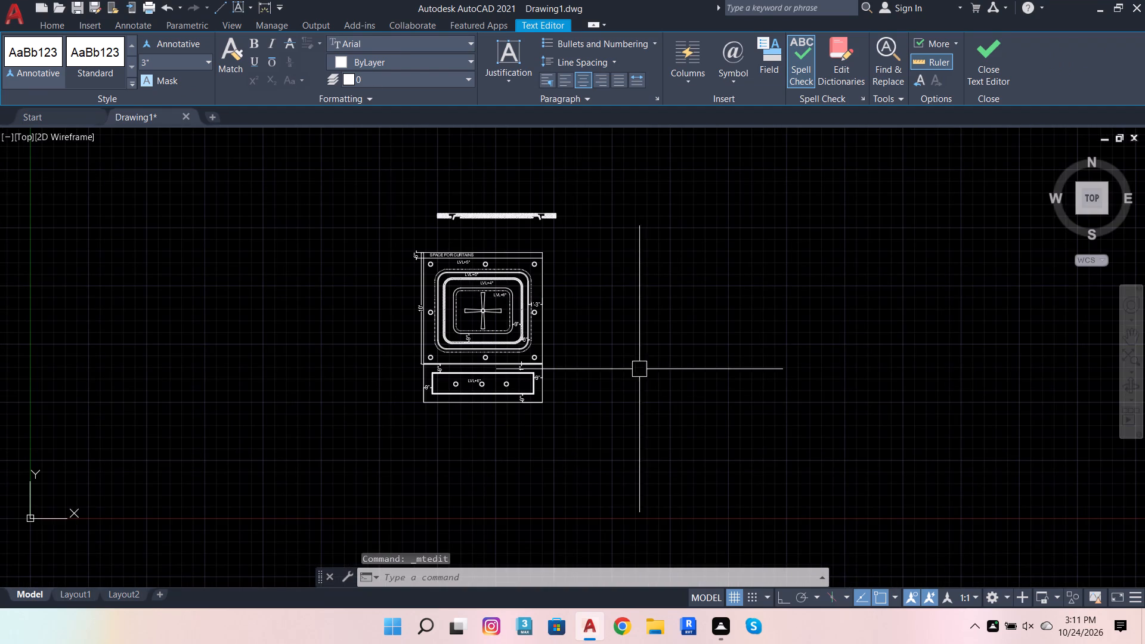
Start a multiline text box in the strip between the main ceiling's lower edge and the thick rectangle.
{"action": "scroll", "coordinate": [476, 327], "scroll_direction": "up", "scroll_amount": 4}
{"action": "scroll", "coordinate": [500, 374], "scroll_direction": "down", "scroll_amount": 2}
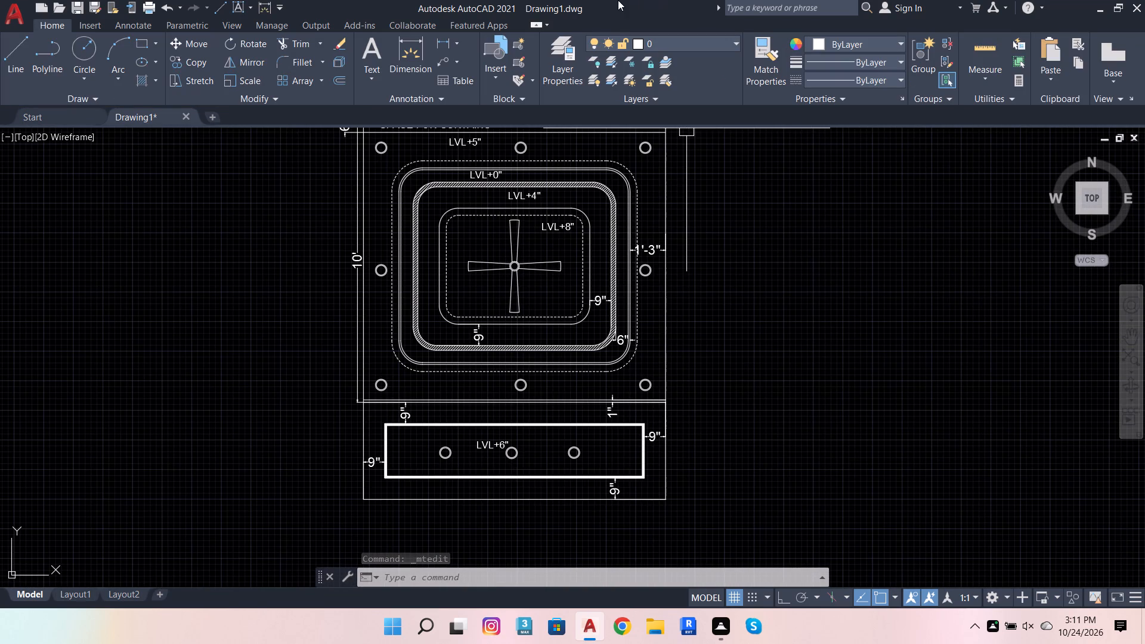
{"action": "left_click", "coordinate": [380, 49]}
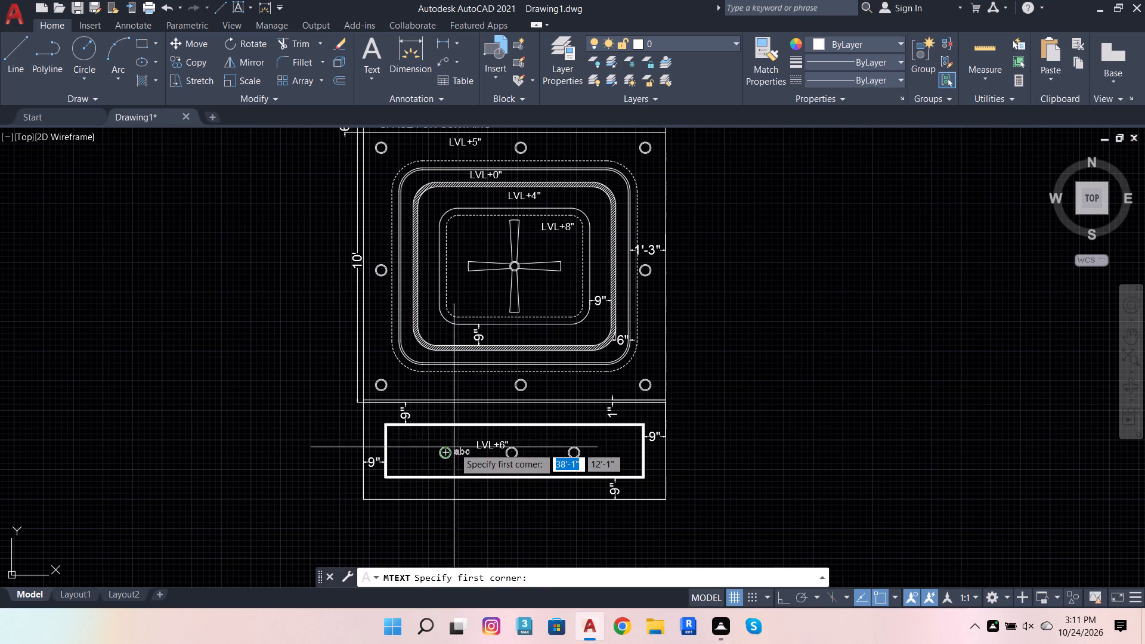
{"action": "scroll", "coordinate": [470, 423], "scroll_direction": "up", "scroll_amount": 3}
{"action": "left_click", "coordinate": [398, 366]}
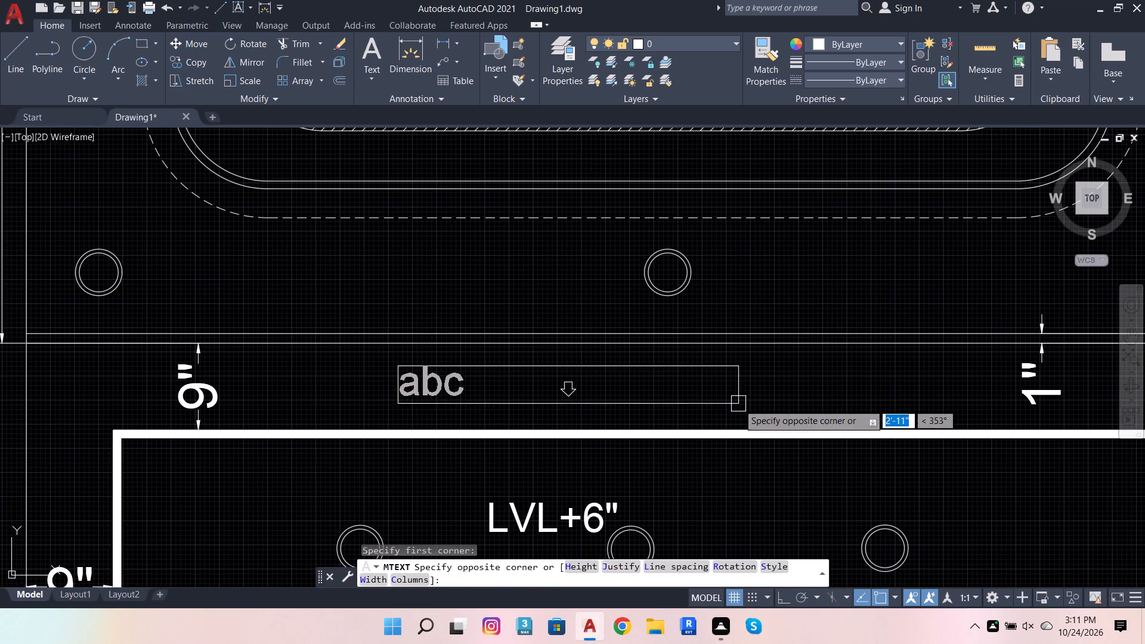
{"action": "left_click", "coordinate": [756, 401]}
{"action": "scroll", "coordinate": [624, 370], "scroll_direction": "up", "scroll_amount": 2}
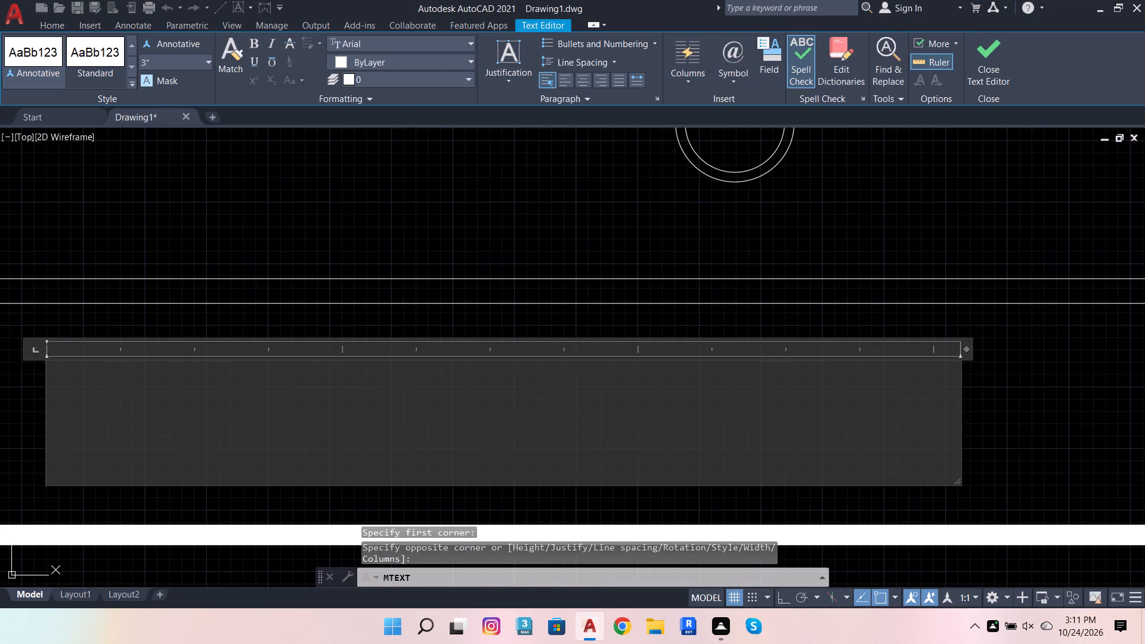
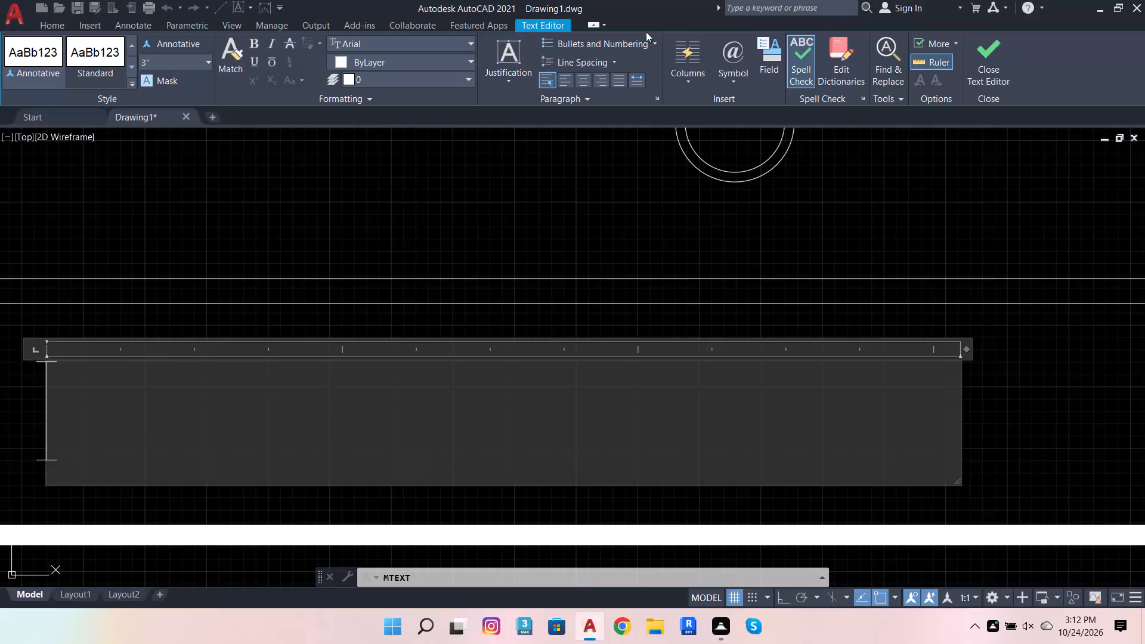
Write the centred label 1" WIDE GROOVE in the strip between the main ceiling's lower edge and the thick rectangle.
{"action": "left_click", "coordinate": [583, 77]}
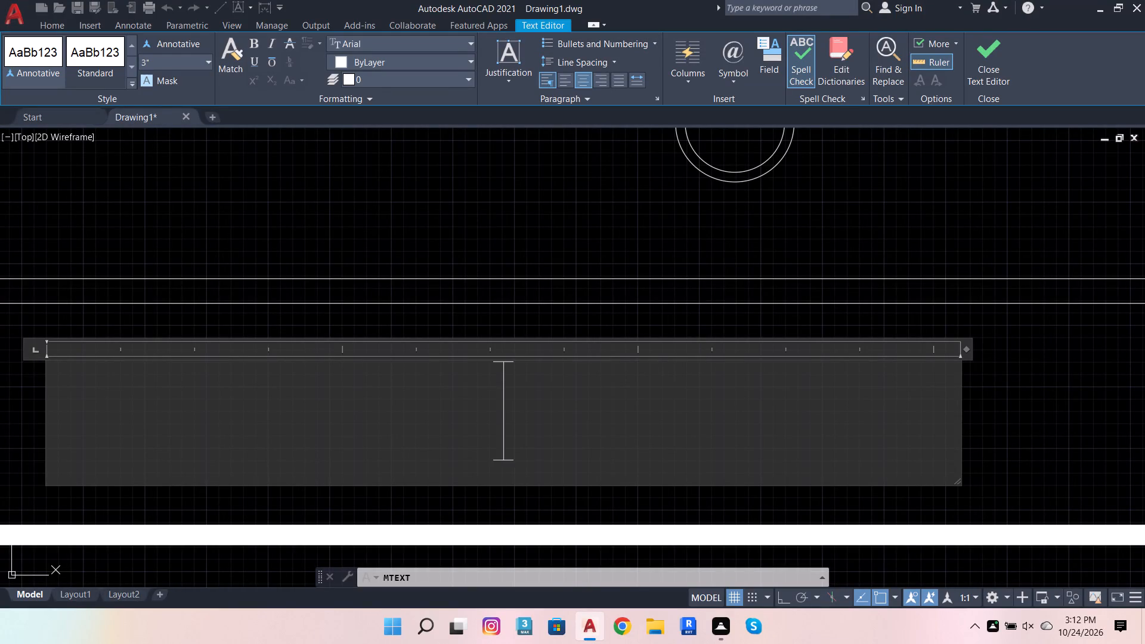
{"action": "left_click", "coordinate": [489, 386]}
{"action": "type", "text": "1'"}
{"action": "key", "text": "BackSpace"}
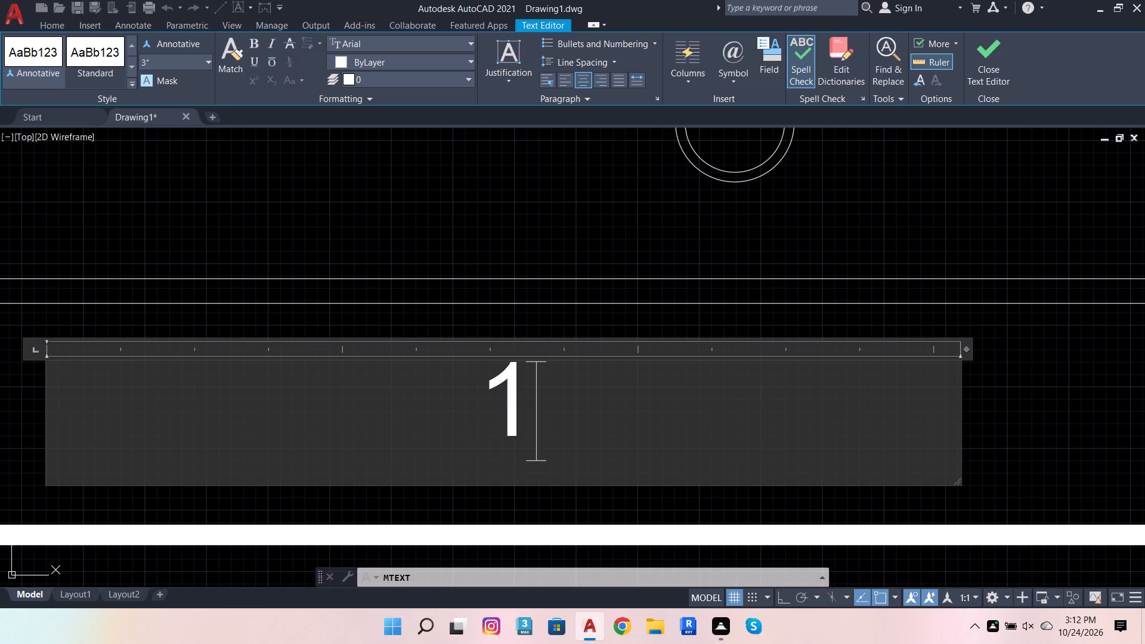
{"action": "key", "text": "shift+quotedbl"}
{"action": "key", "text": "space"}
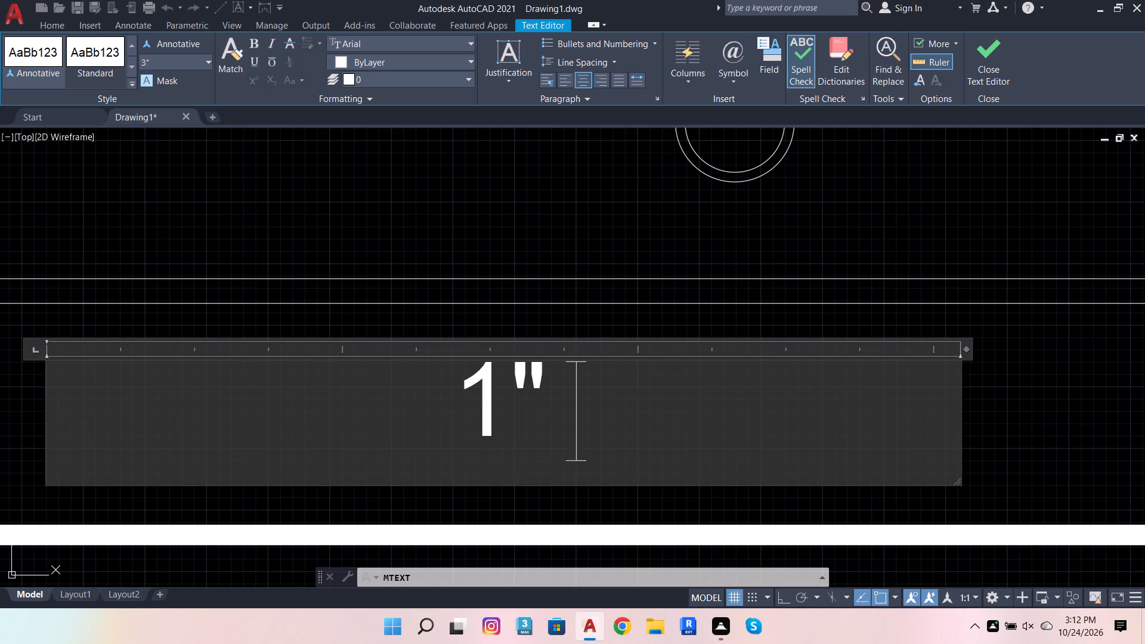
{"action": "type", "text": "WI"}
{"action": "type", "text": "DE"}
{"action": "key", "text": "space"}
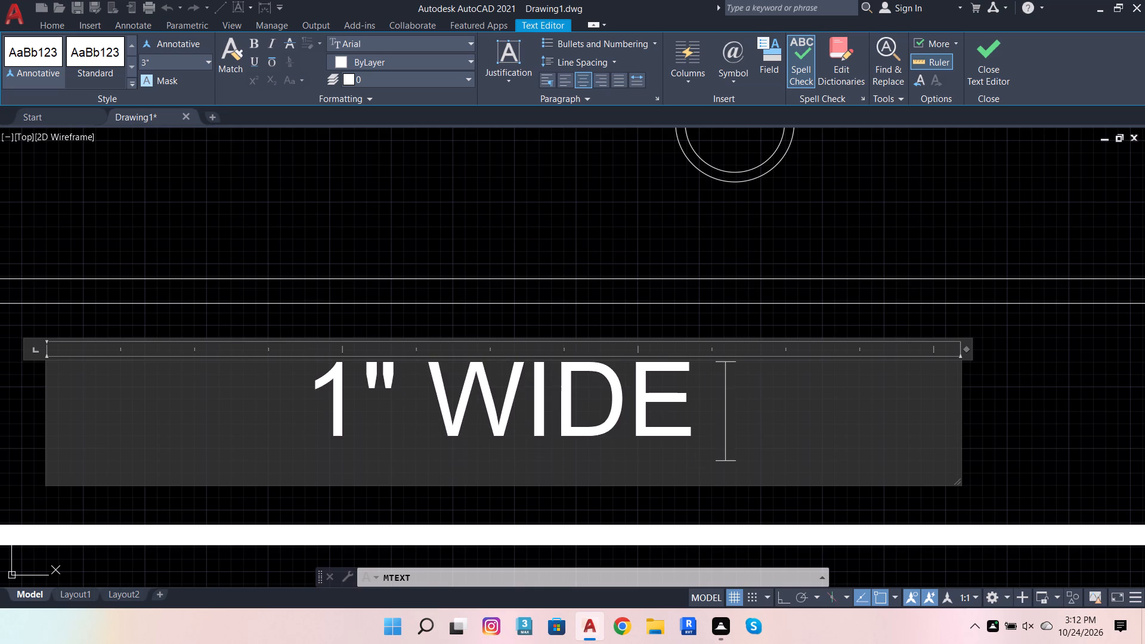
{"action": "type", "text": "GROOVE"}
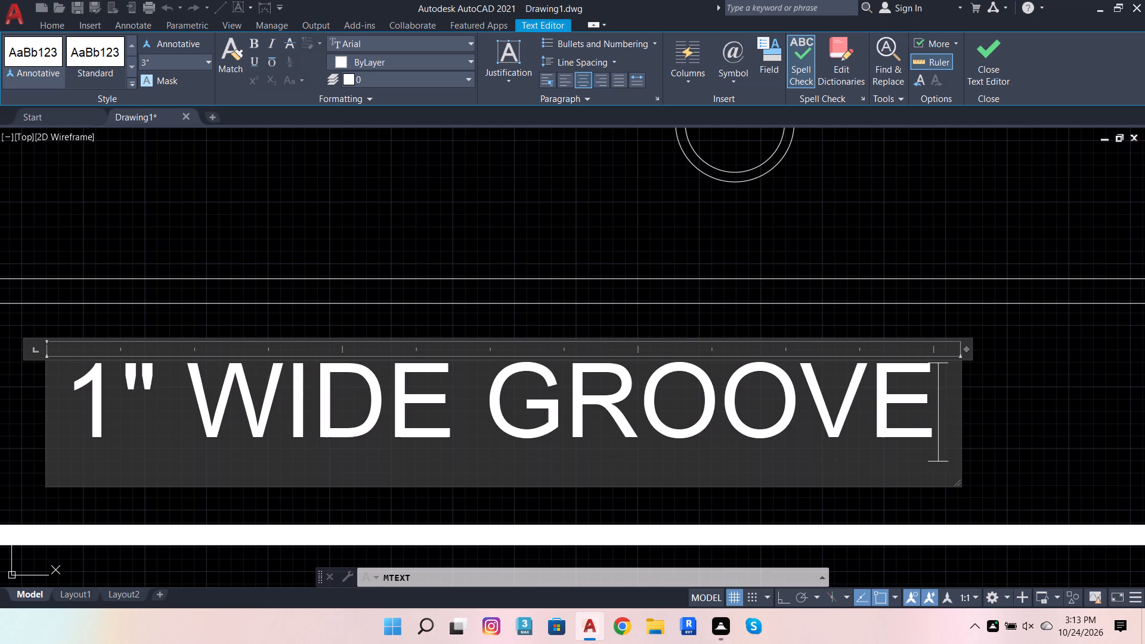
{"action": "scroll", "coordinate": [509, 384], "scroll_direction": "down", "scroll_amount": 4}
{"action": "left_click", "coordinate": [609, 398]}
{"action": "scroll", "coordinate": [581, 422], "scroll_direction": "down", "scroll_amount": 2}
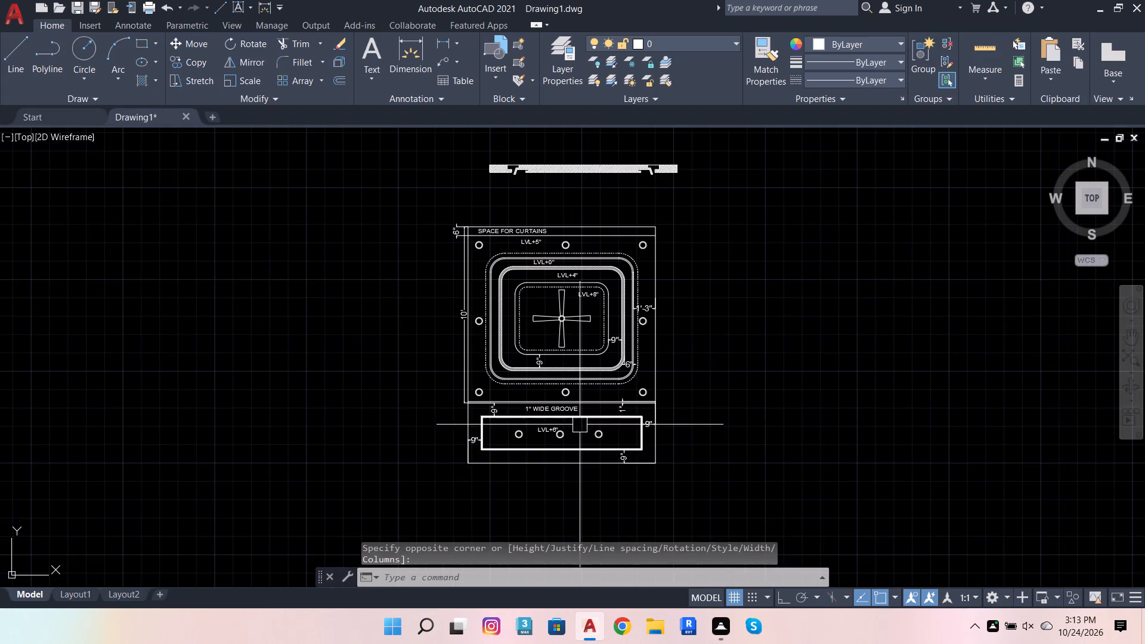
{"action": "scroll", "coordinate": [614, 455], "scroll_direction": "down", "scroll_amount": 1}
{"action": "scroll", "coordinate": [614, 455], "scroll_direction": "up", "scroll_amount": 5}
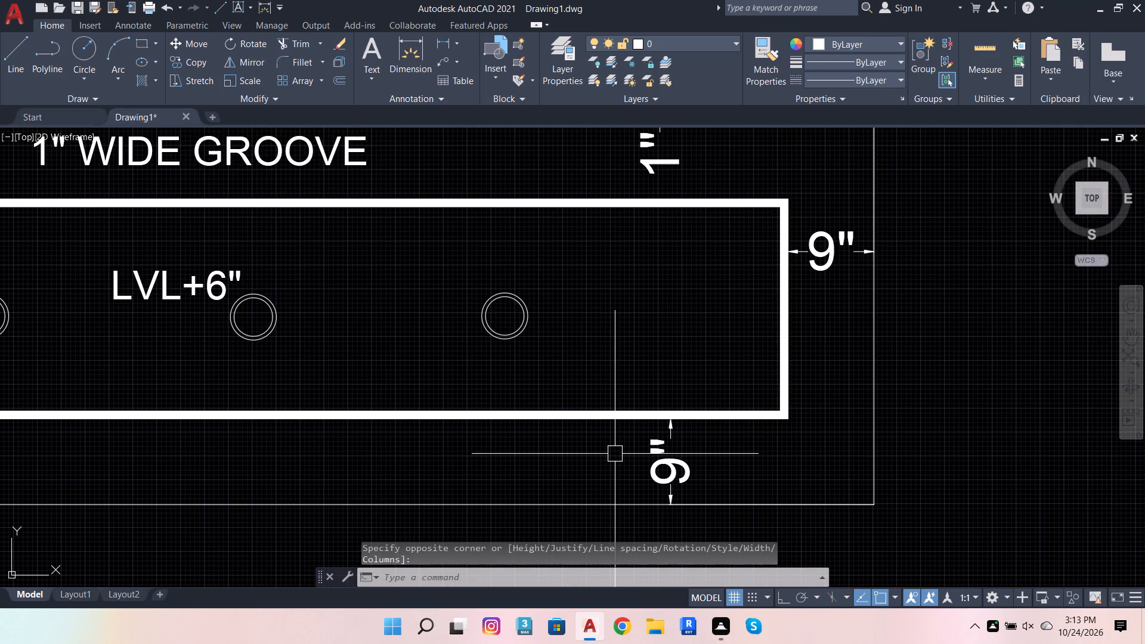
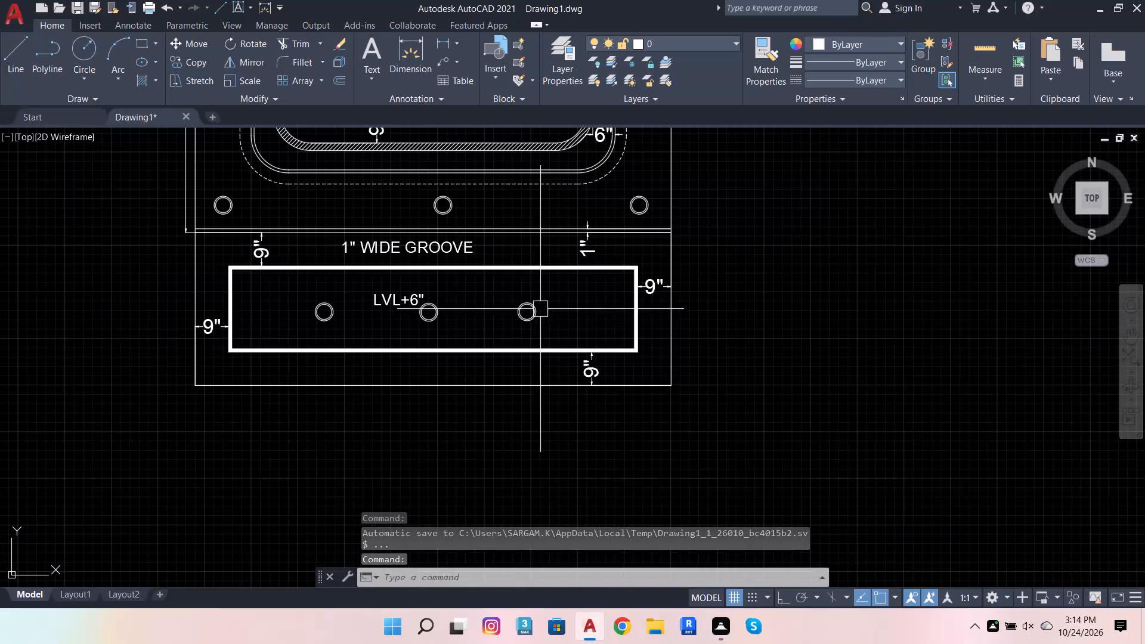
Write the centred label 0.75" WIDE PROFILE LIGHT in the strip below the thick rectangle, beside the lower 9" dimension.
{"action": "scroll", "coordinate": [584, 364], "scroll_direction": "up", "scroll_amount": 2}
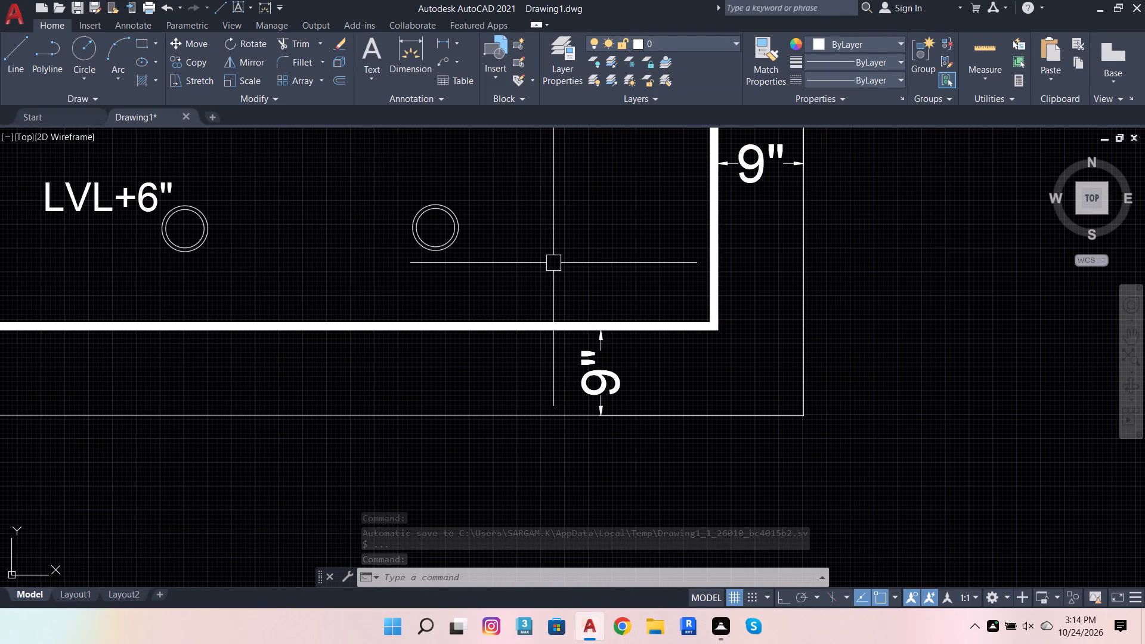
{"action": "left_click", "coordinate": [371, 55]}
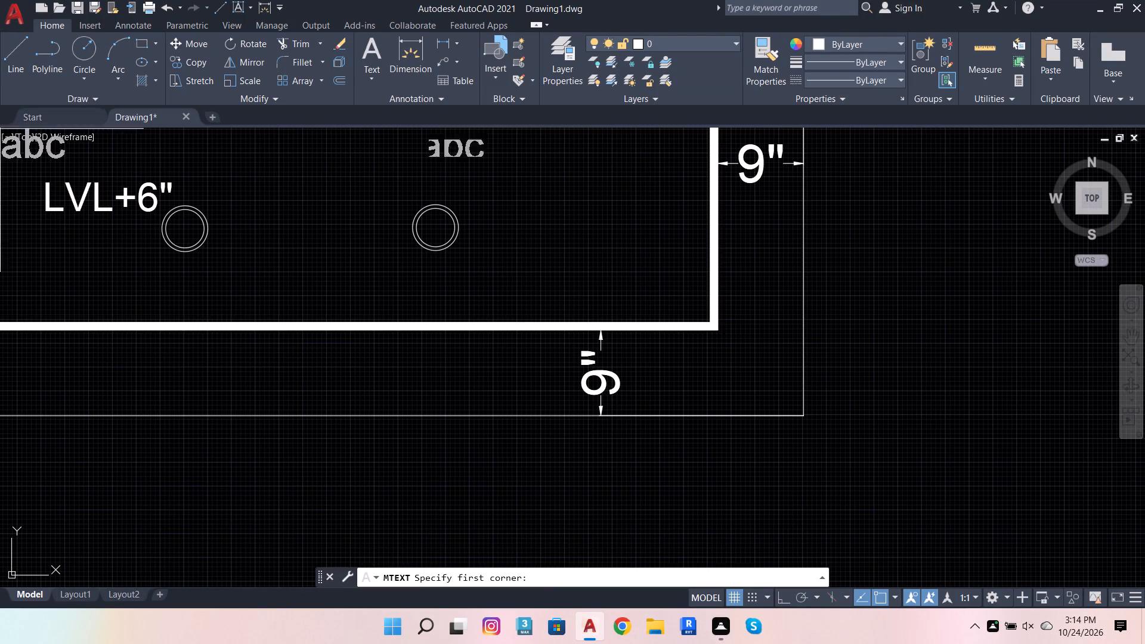
{"action": "scroll", "coordinate": [451, 184], "scroll_direction": "down", "scroll_amount": 3}
{"action": "scroll", "coordinate": [367, 241], "scroll_direction": "up", "scroll_amount": 3}
{"action": "left_click", "coordinate": [247, 213]}
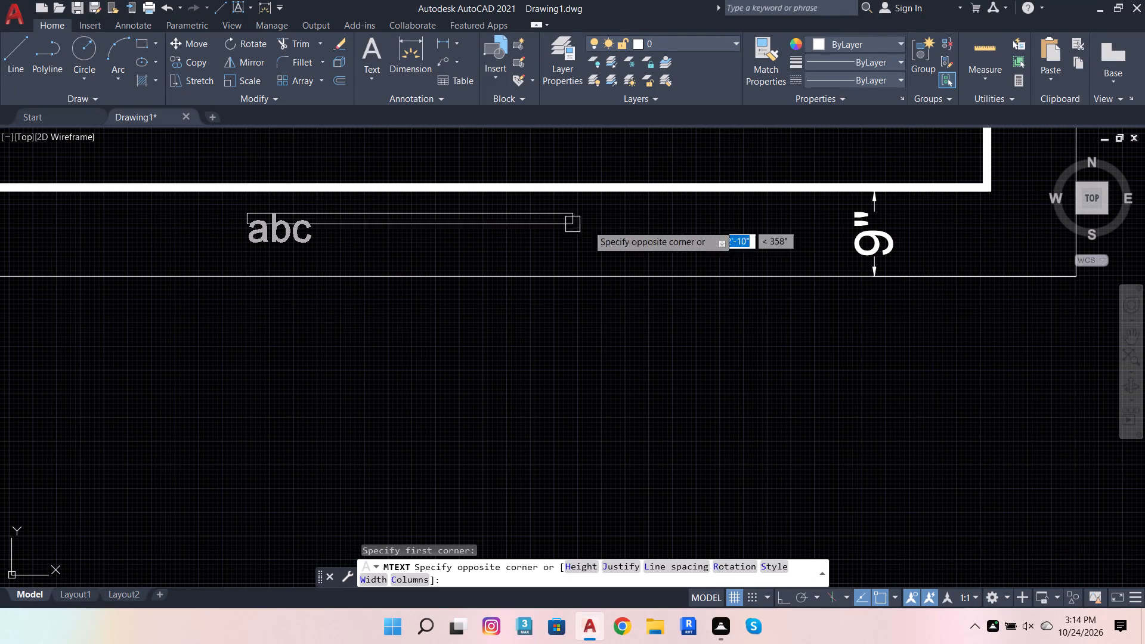
{"action": "left_click", "coordinate": [834, 250]}
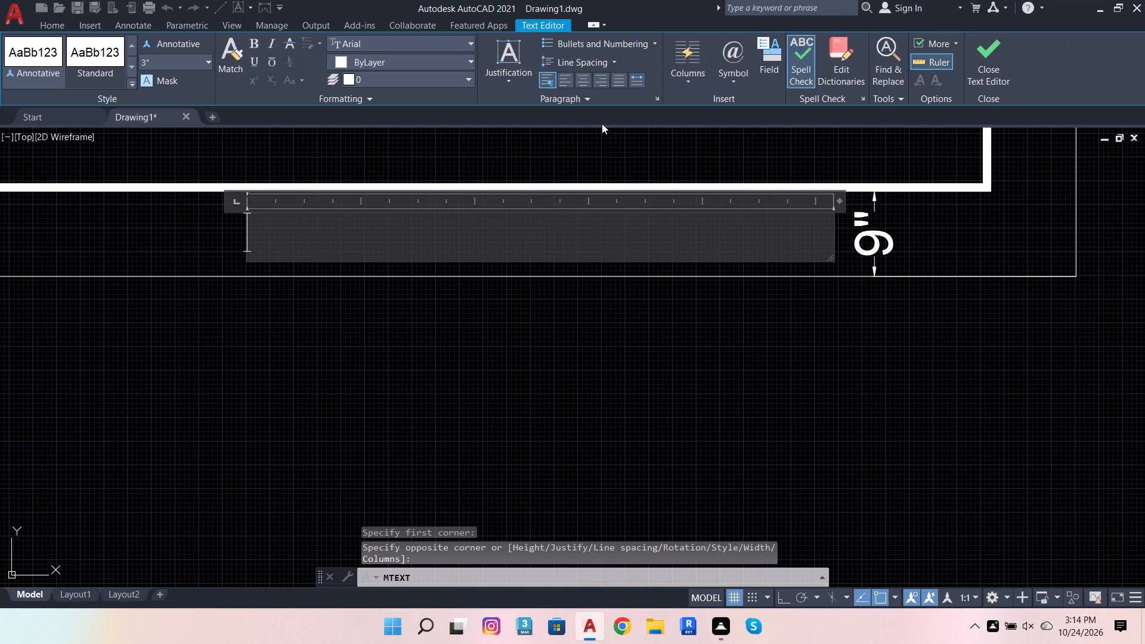
{"action": "left_click", "coordinate": [578, 82]}
{"action": "left_click", "coordinate": [606, 228]}
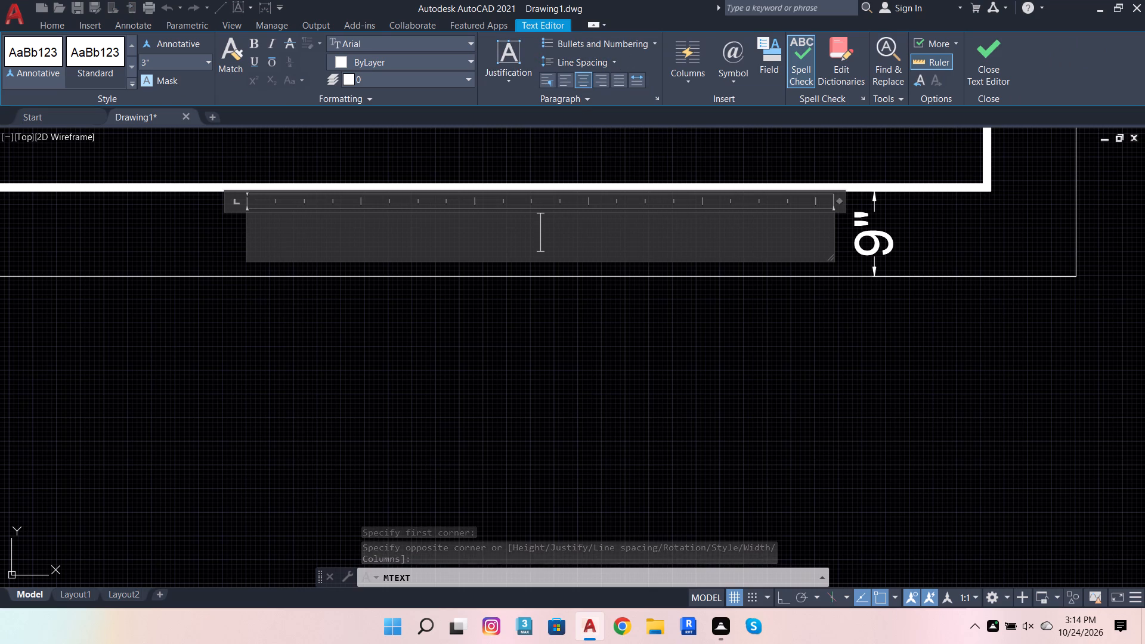
{"action": "type", "text": "0."}
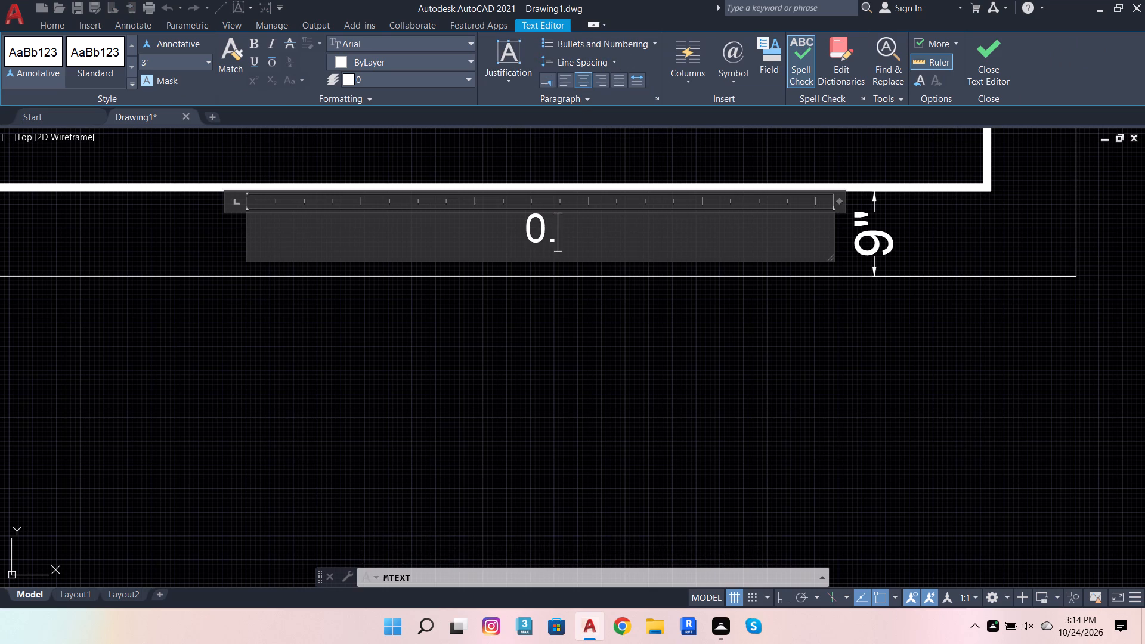
{"action": "type", "text": "75"}
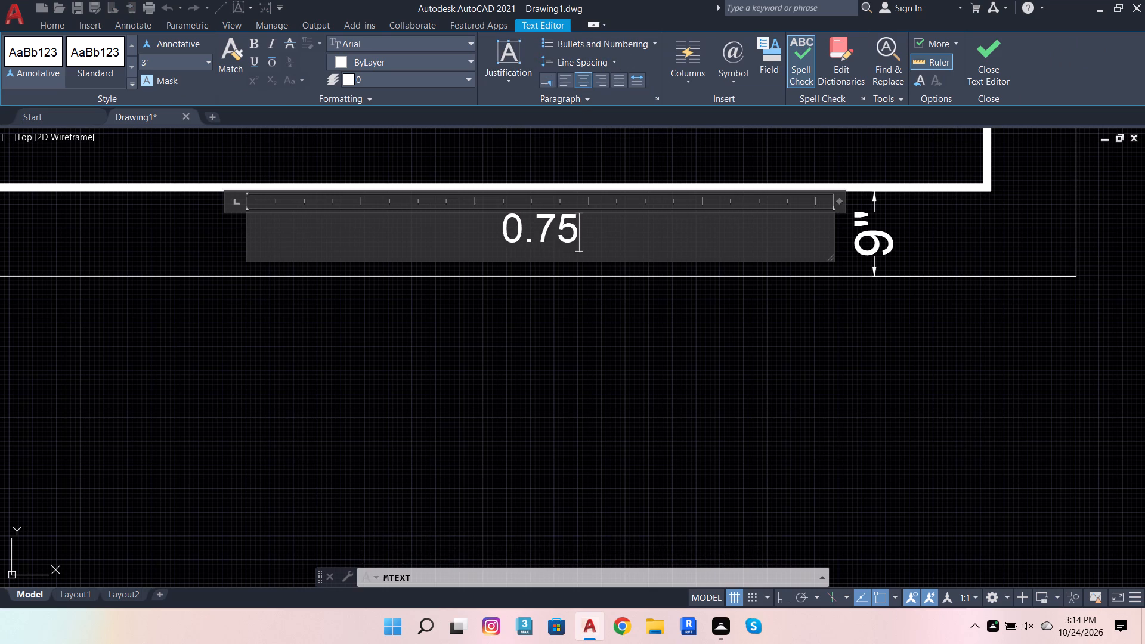
{"action": "key", "text": "shift+quotedbl"}
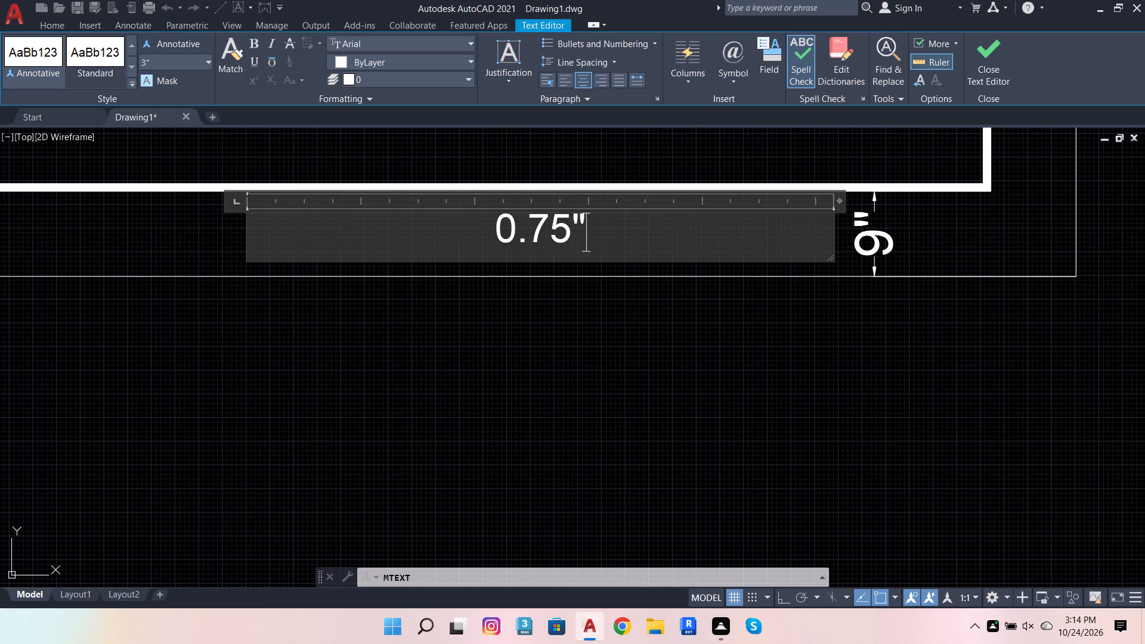
{"action": "key", "text": "space"}
{"action": "type", "text": "E"}
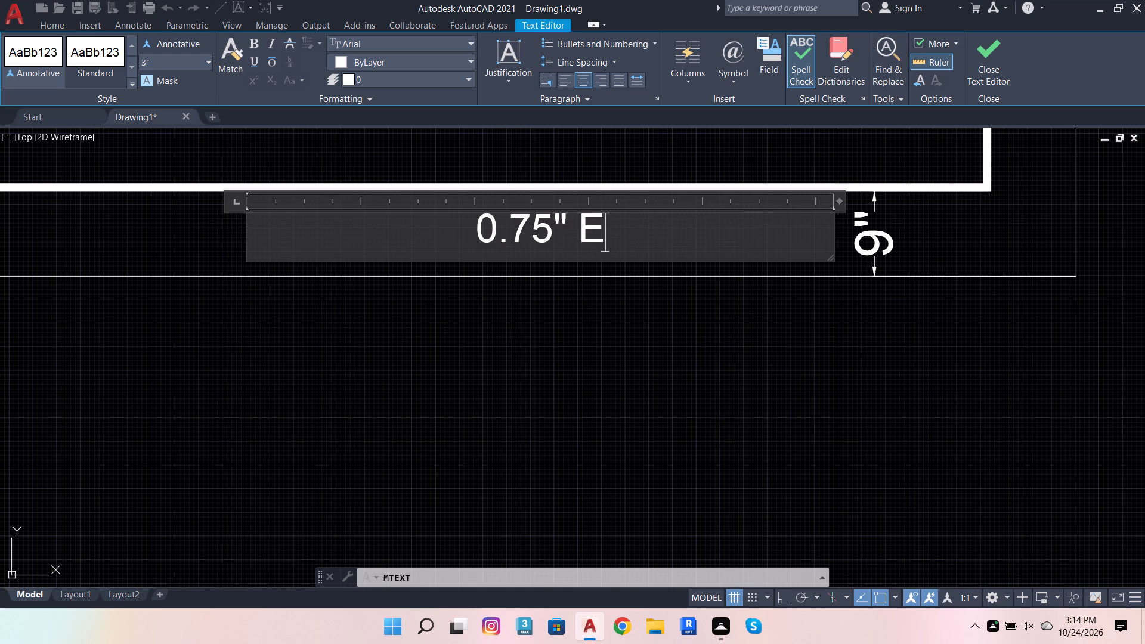
{"action": "key", "text": "BackSpace"}
{"action": "type", "text": "WI"}
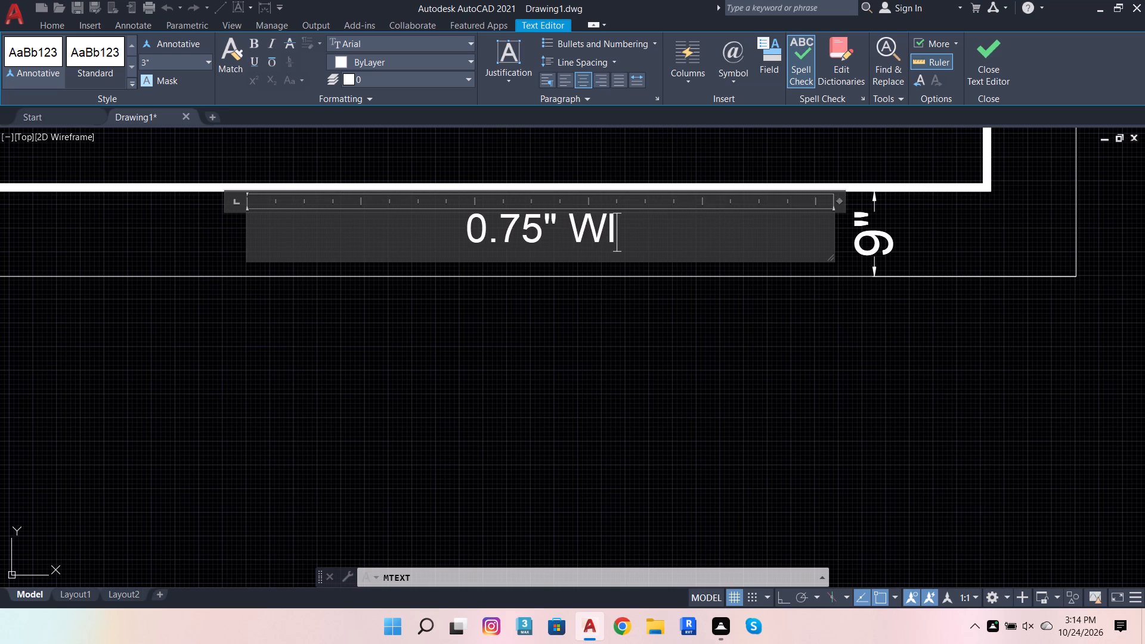
{"action": "type", "text": "DE"}
{"action": "key", "text": "space"}
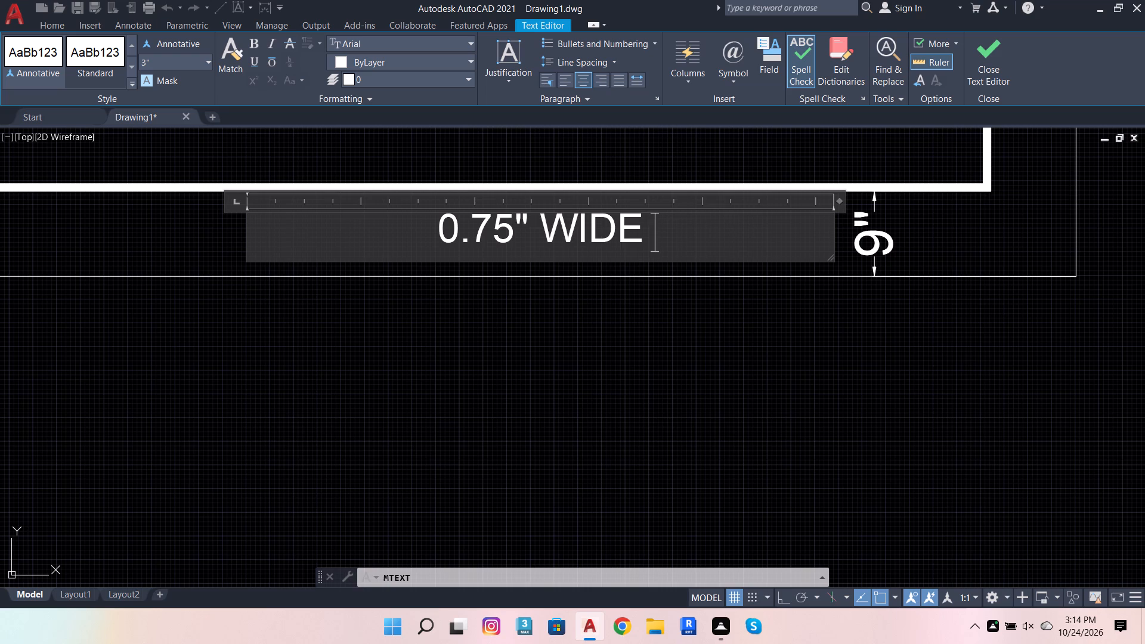
{"action": "type", "text": "PRO"}
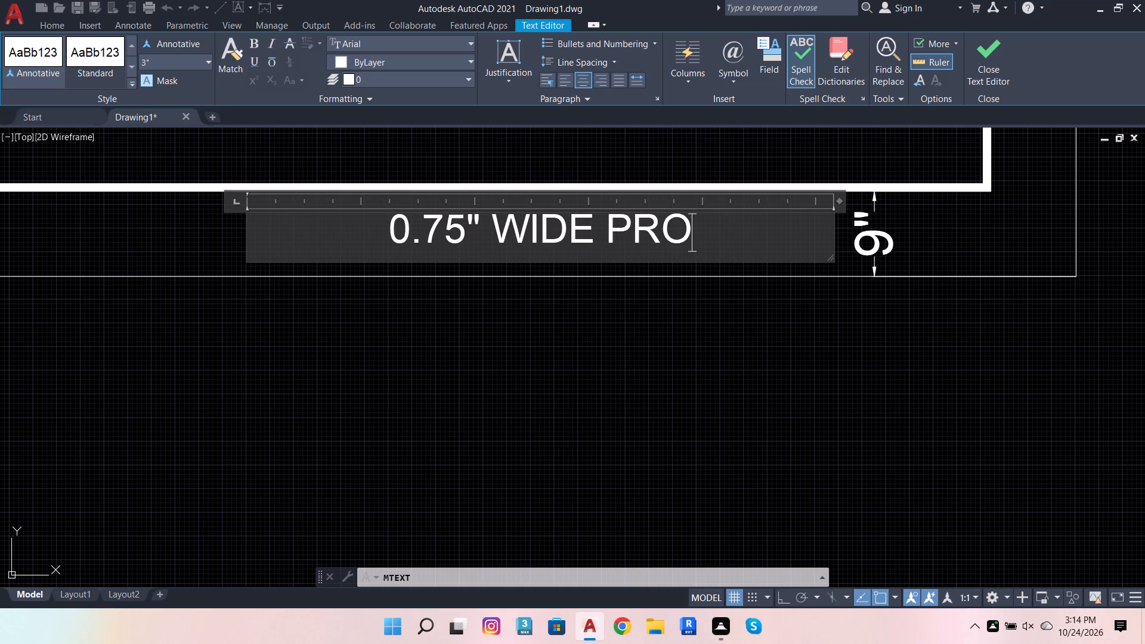
{"action": "type", "text": "FIL"}
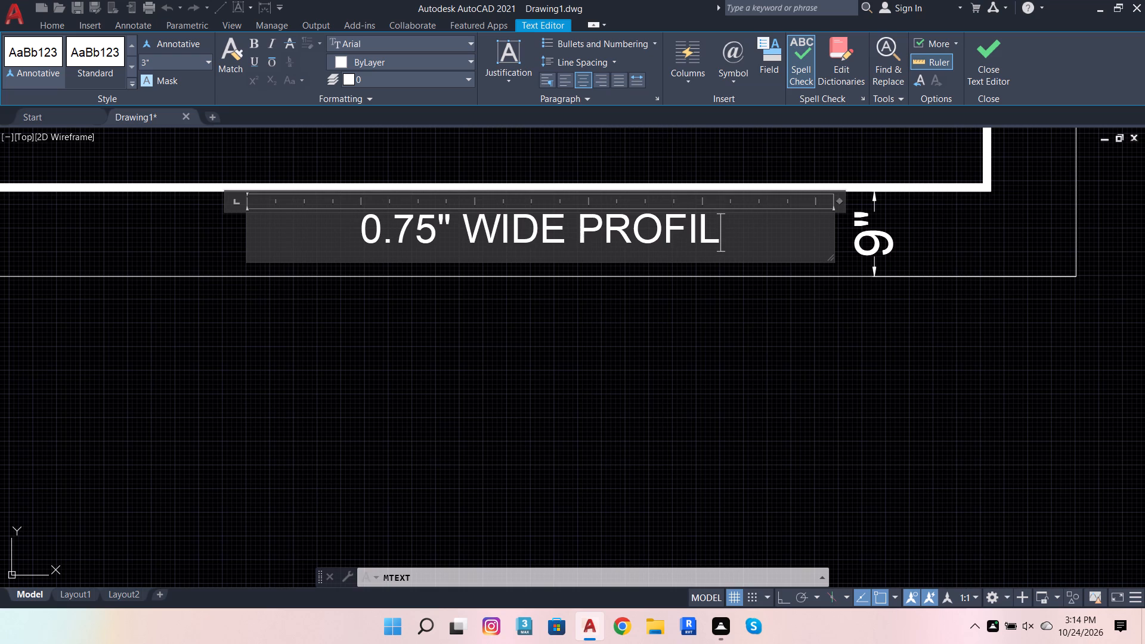
{"action": "key", "text": "e"}
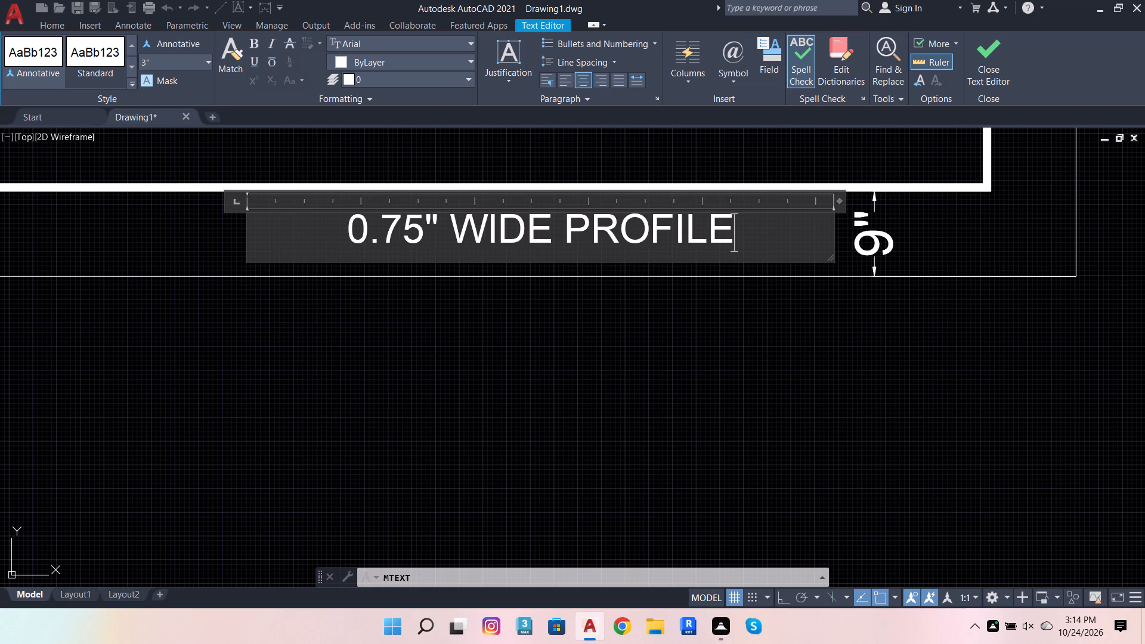
{"action": "key", "text": "space"}
{"action": "type", "text": "LI"}
{"action": "type", "text": "GHT"}
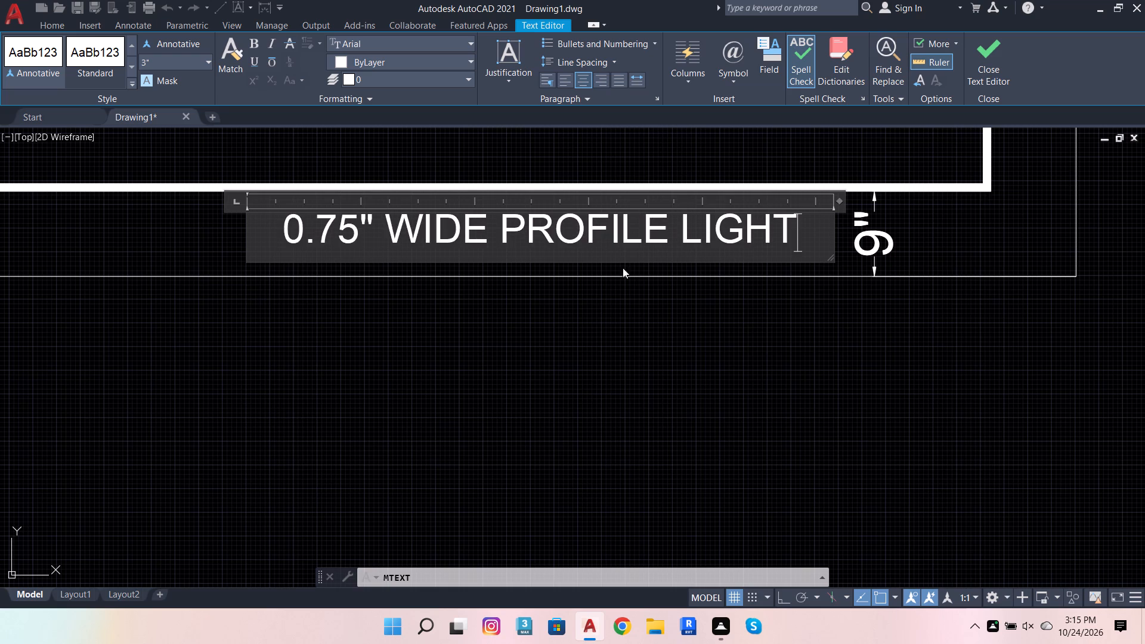
{"action": "left_click", "coordinate": [671, 340]}
Dimension the full width of the ceiling plan's bottom edge, placing the dimension below the plan.
{"action": "scroll", "coordinate": [592, 355], "scroll_direction": "down", "scroll_amount": 3}
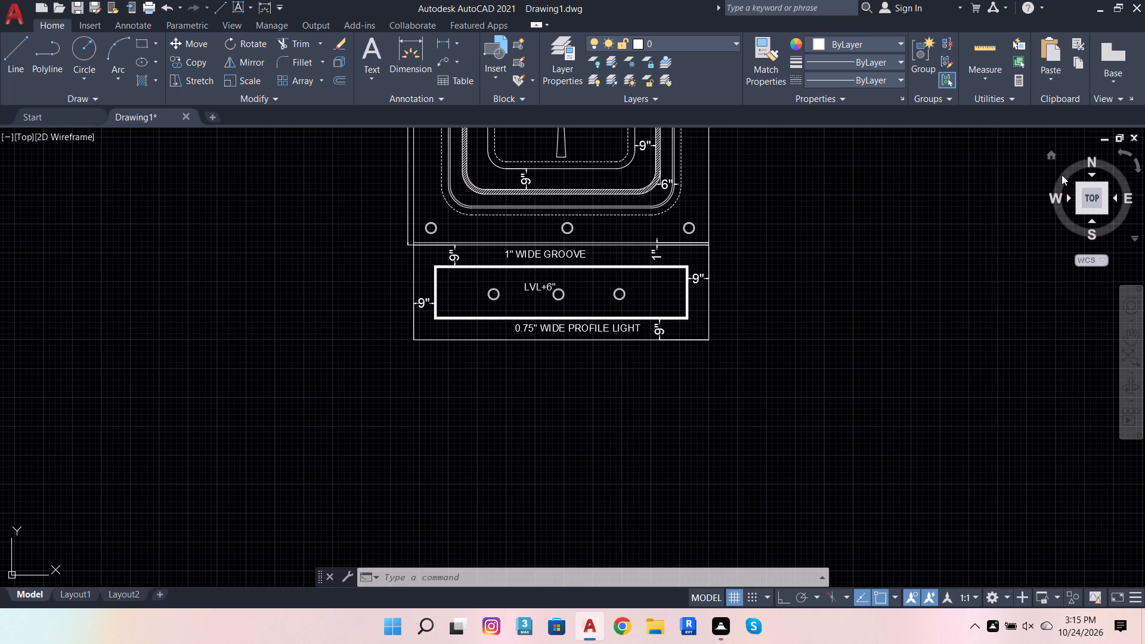
{"action": "left_click", "coordinate": [408, 57]}
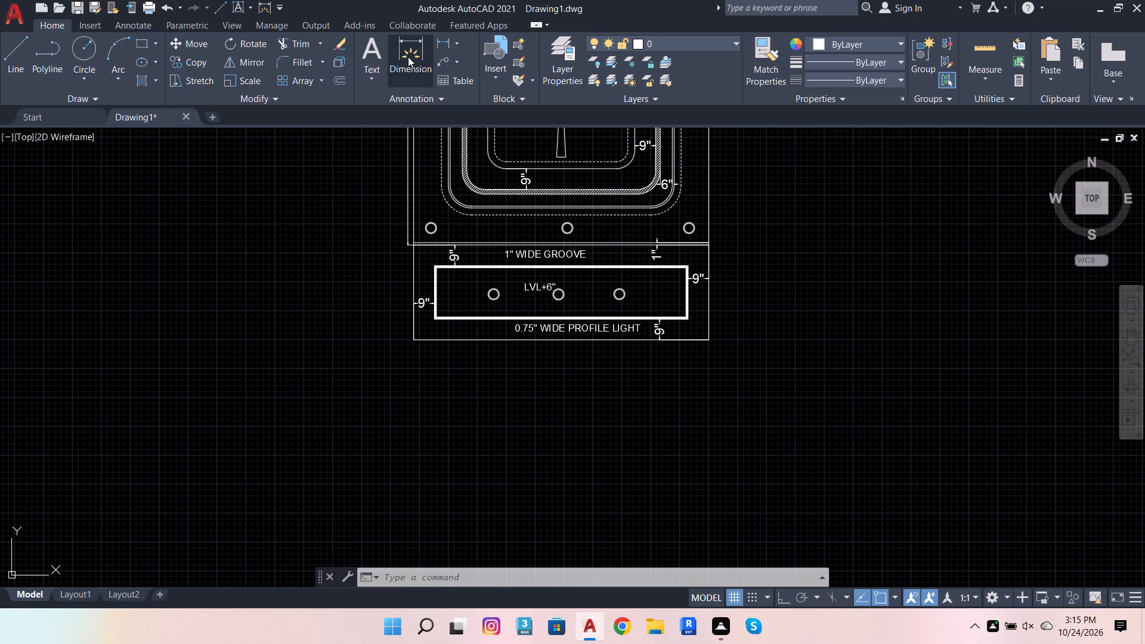
{"action": "left_click", "coordinate": [458, 345]}
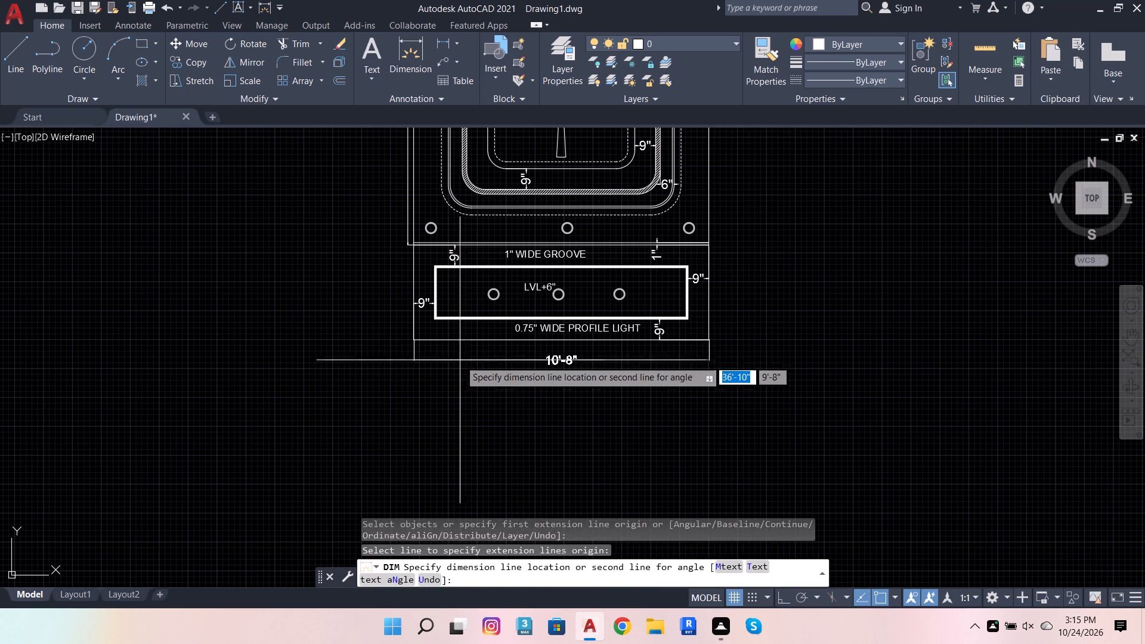
{"action": "left_click", "coordinate": [468, 371]}
Dimension the underside length of the central hatched panel in the section above the plan, placing the dimension below it.
{"action": "scroll", "coordinate": [553, 387], "scroll_direction": "up", "scroll_amount": 2}
{"action": "scroll", "coordinate": [554, 404], "scroll_direction": "down", "scroll_amount": 2}
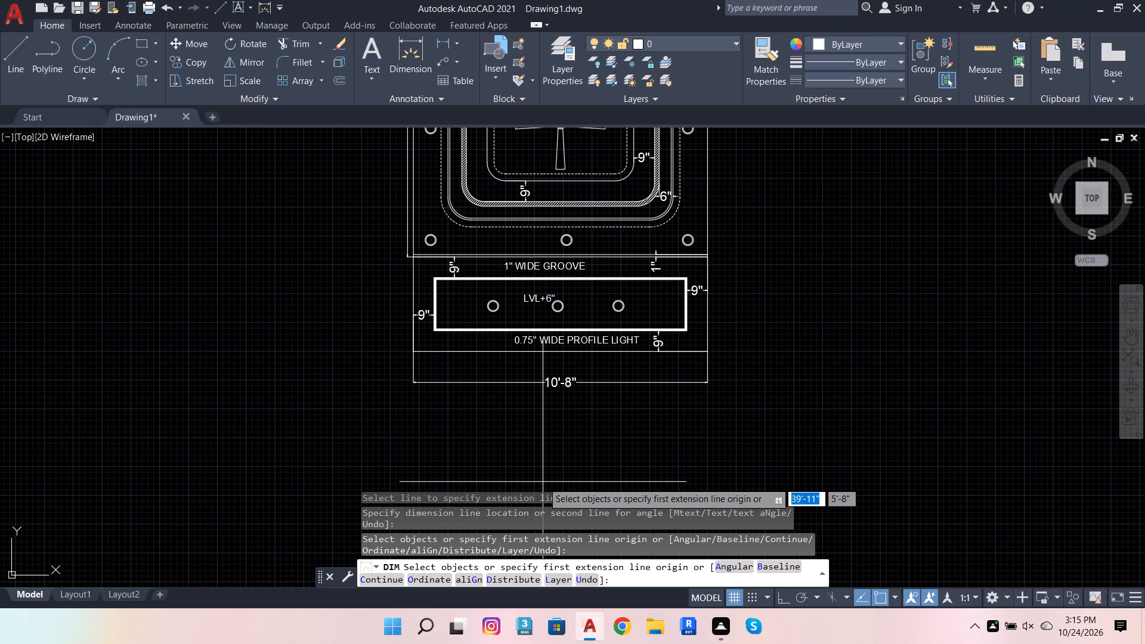
{"action": "scroll", "coordinate": [550, 546], "scroll_direction": "down", "scroll_amount": 3}
{"action": "scroll", "coordinate": [583, 456], "scroll_direction": "down", "scroll_amount": 3}
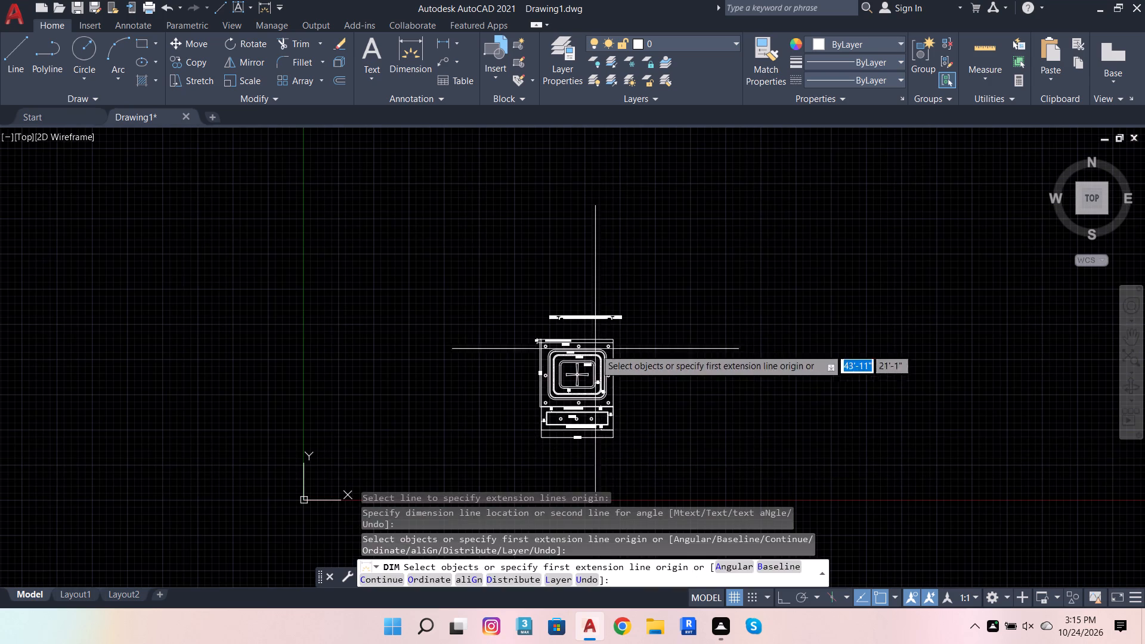
{"action": "scroll", "coordinate": [580, 320], "scroll_direction": "up", "scroll_amount": 4}
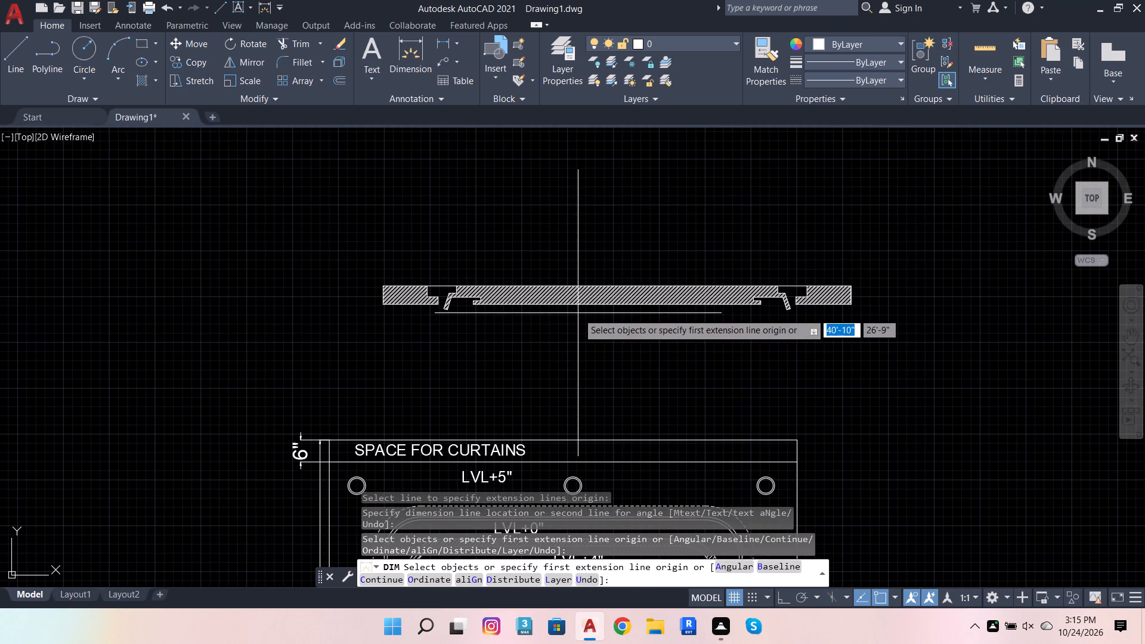
{"action": "left_click", "coordinate": [580, 311]}
{"action": "left_click", "coordinate": [579, 324]}
Dimension the horizontal width of the left slanted lip's lower end in the section, placing the dimension below it.
{"action": "scroll", "coordinate": [459, 316], "scroll_direction": "up", "scroll_amount": 4}
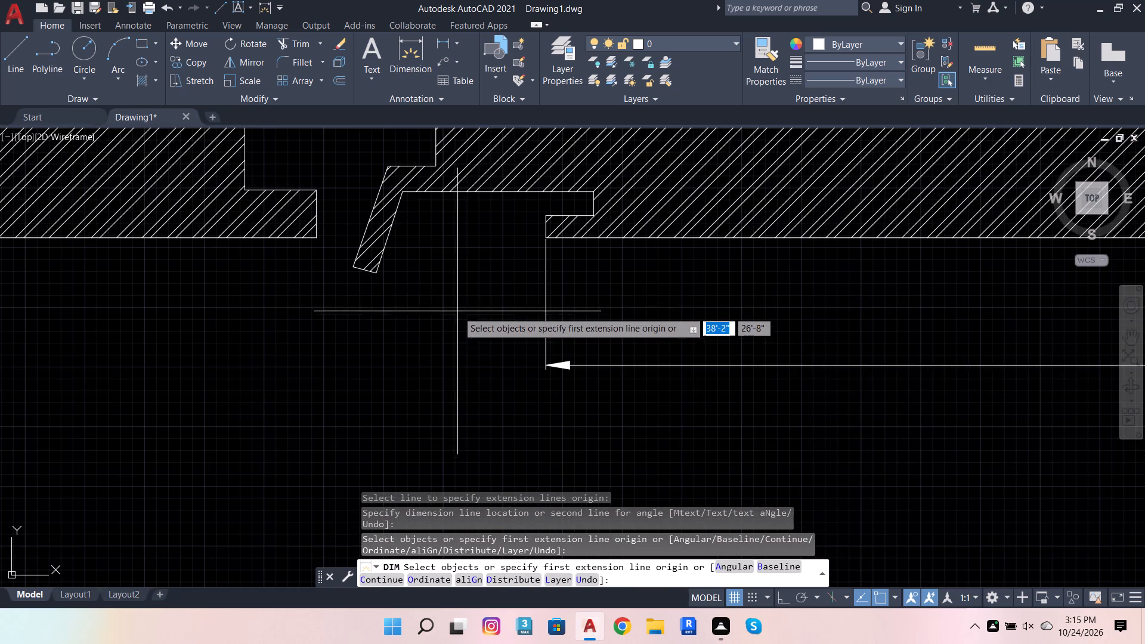
{"action": "left_click", "coordinate": [354, 272]}
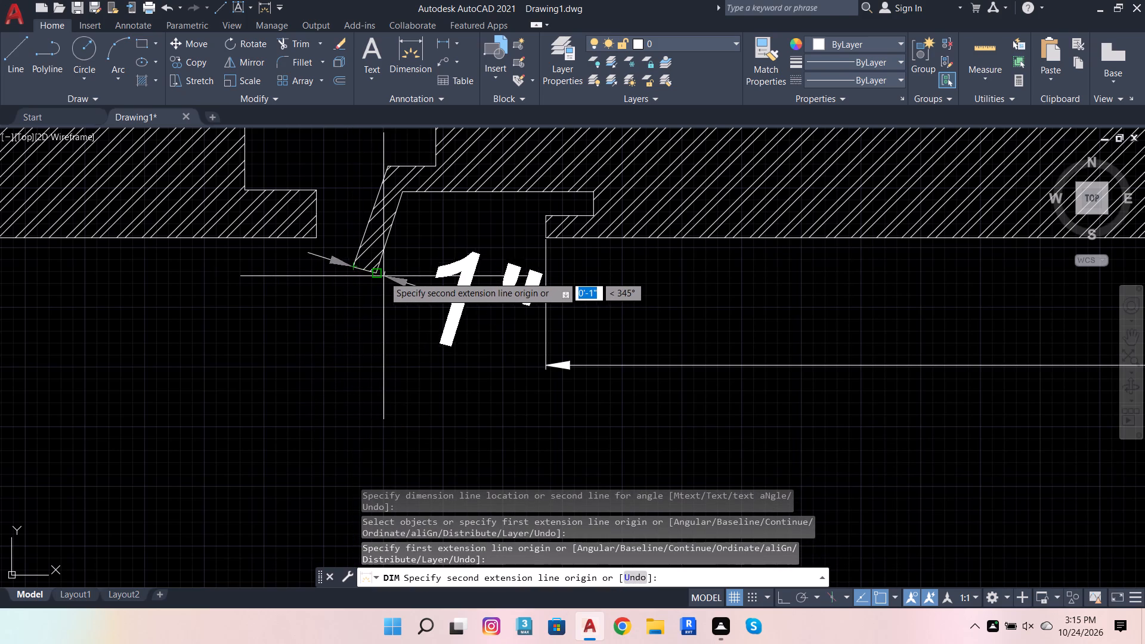
{"action": "left_click", "coordinate": [383, 276]}
{"action": "left_click", "coordinate": [364, 333]}
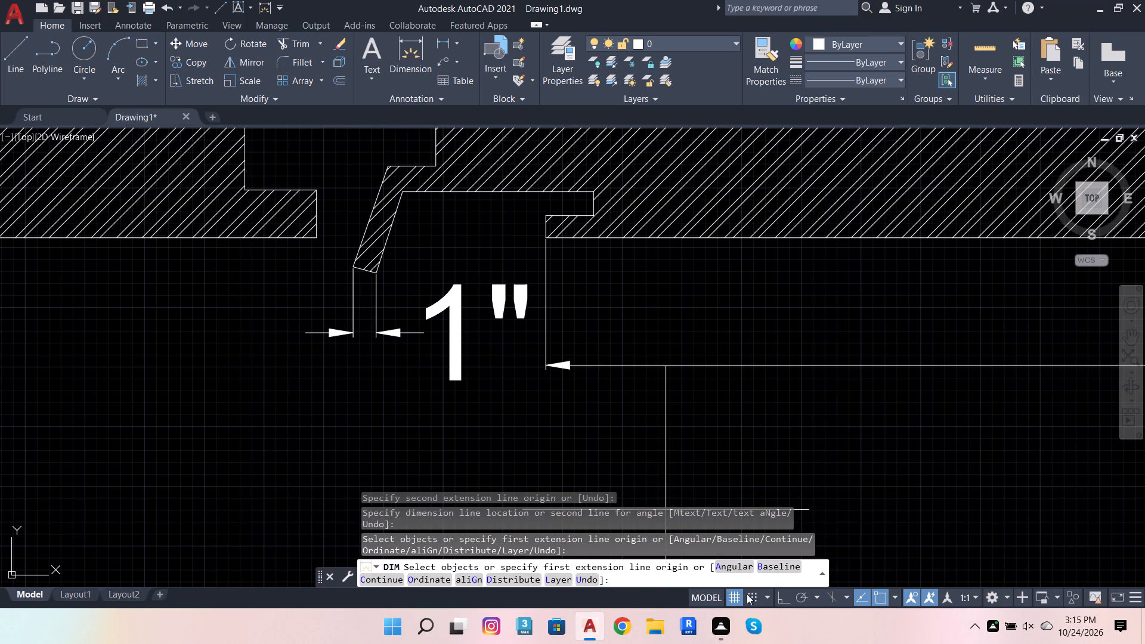
Turn on Ortho mode and dimension the top edge of the recess beside the left slanted lip, placing the dimension just below.
{"action": "left_click", "coordinate": [787, 599]}
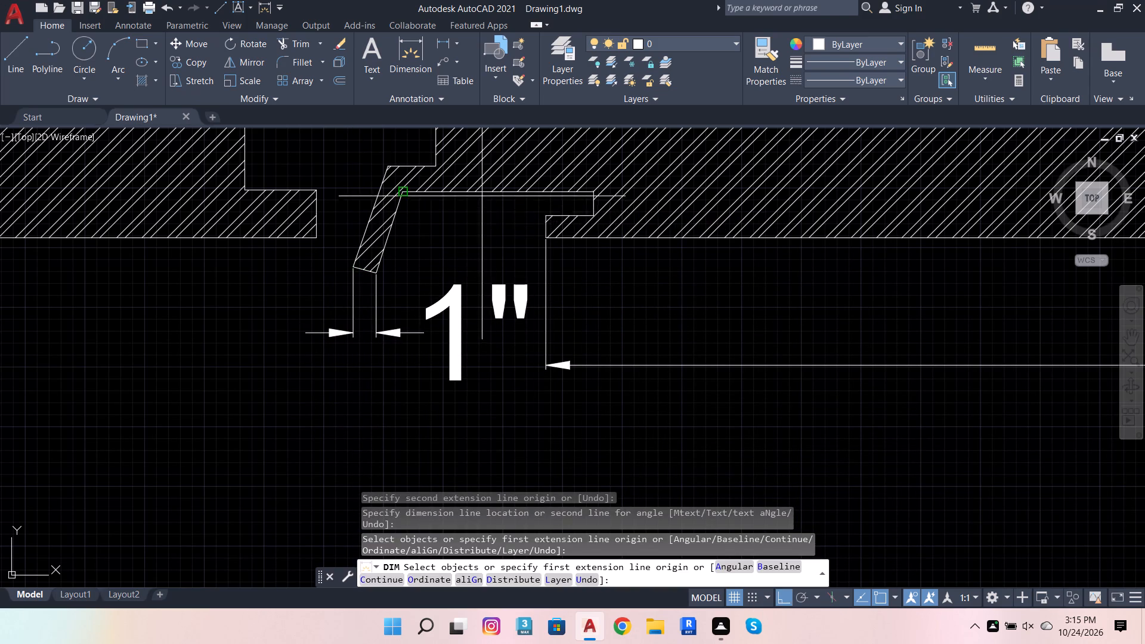
{"action": "left_click", "coordinate": [483, 194]}
{"action": "left_click", "coordinate": [458, 240]}
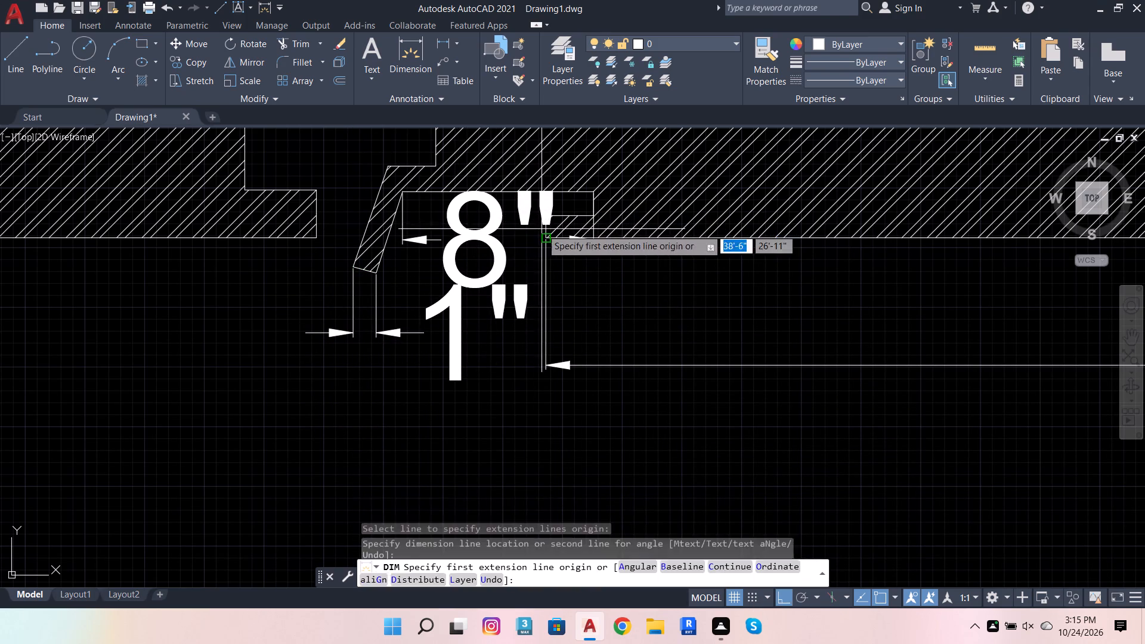
Dimension the horizontal gap between the left slab's lower corner and the tip of the slanted lip, placing it below.
{"action": "left_click", "coordinate": [312, 240]}
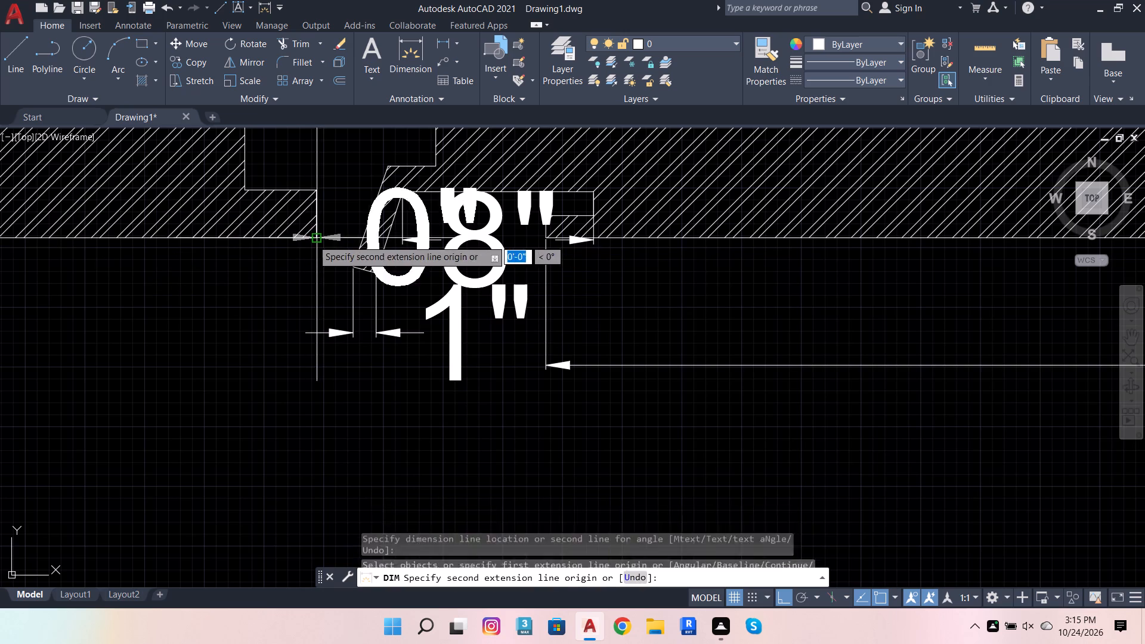
{"action": "left_click", "coordinate": [351, 263]}
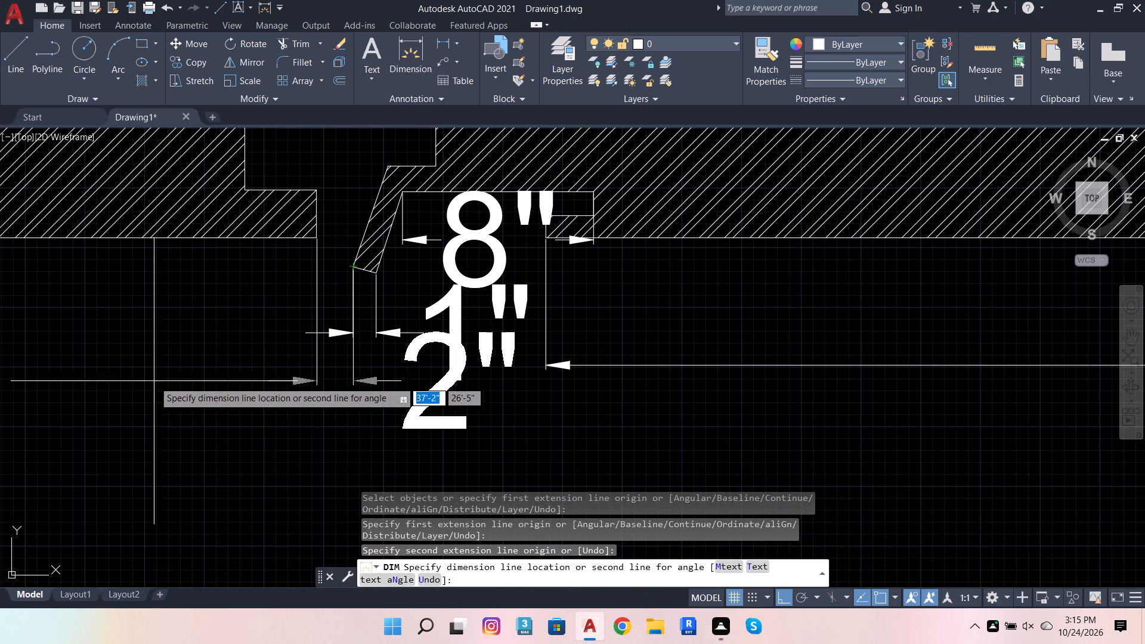
{"action": "left_click", "coordinate": [146, 420]}
Dimension the width of the left cove opening along the section's top edge, placing the dimension above it.
{"action": "scroll", "coordinate": [304, 374], "scroll_direction": "down", "scroll_amount": 2}
{"action": "scroll", "coordinate": [304, 274], "scroll_direction": "up", "scroll_amount": 2}
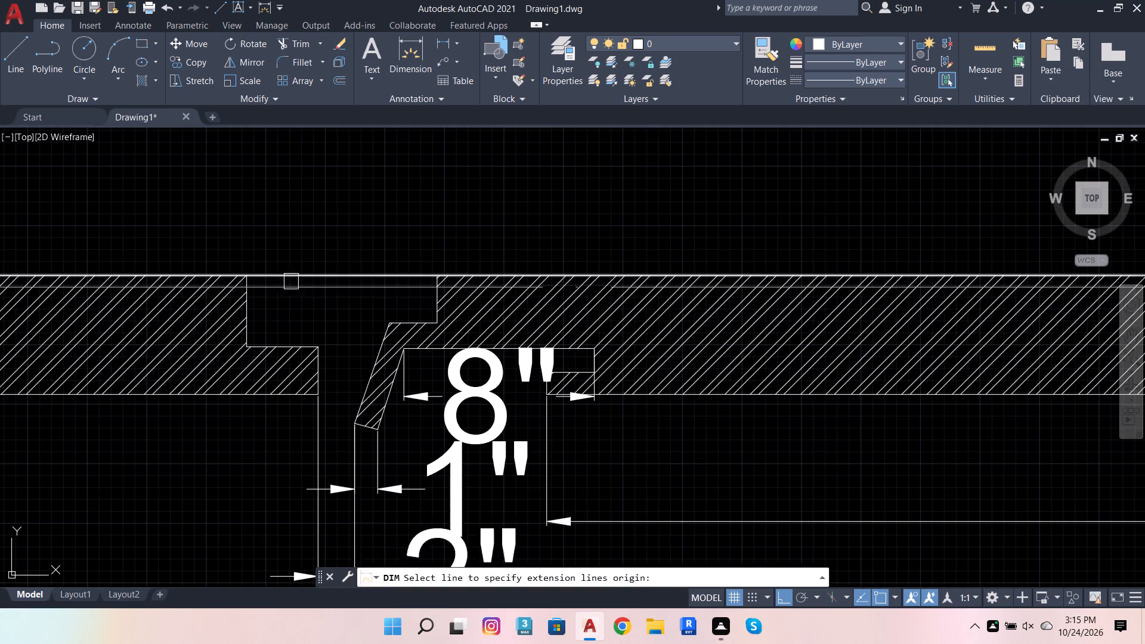
{"action": "left_click", "coordinate": [251, 277]}
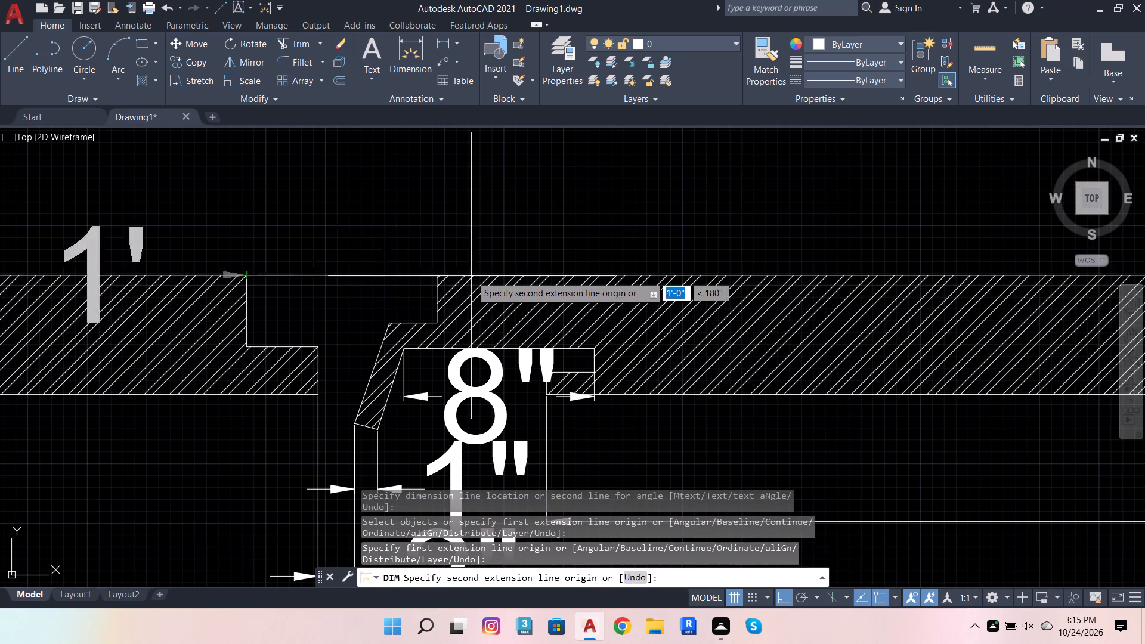
{"action": "left_click", "coordinate": [434, 275]}
{"action": "left_click", "coordinate": [397, 219]}
Dimension the width of the right cove opening along the section's top edge, placing the dimension above it.
{"action": "scroll", "coordinate": [362, 269], "scroll_direction": "down", "scroll_amount": 2}
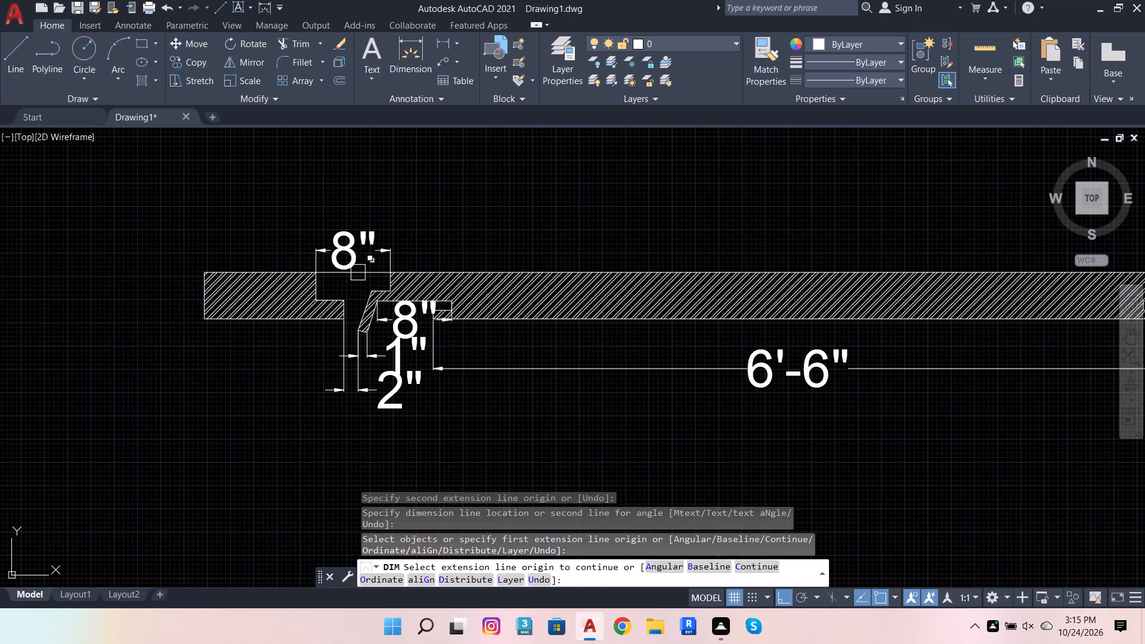
{"action": "scroll", "coordinate": [447, 304], "scroll_direction": "down", "scroll_amount": 2}
{"action": "scroll", "coordinate": [681, 299], "scroll_direction": "up", "scroll_amount": 2}
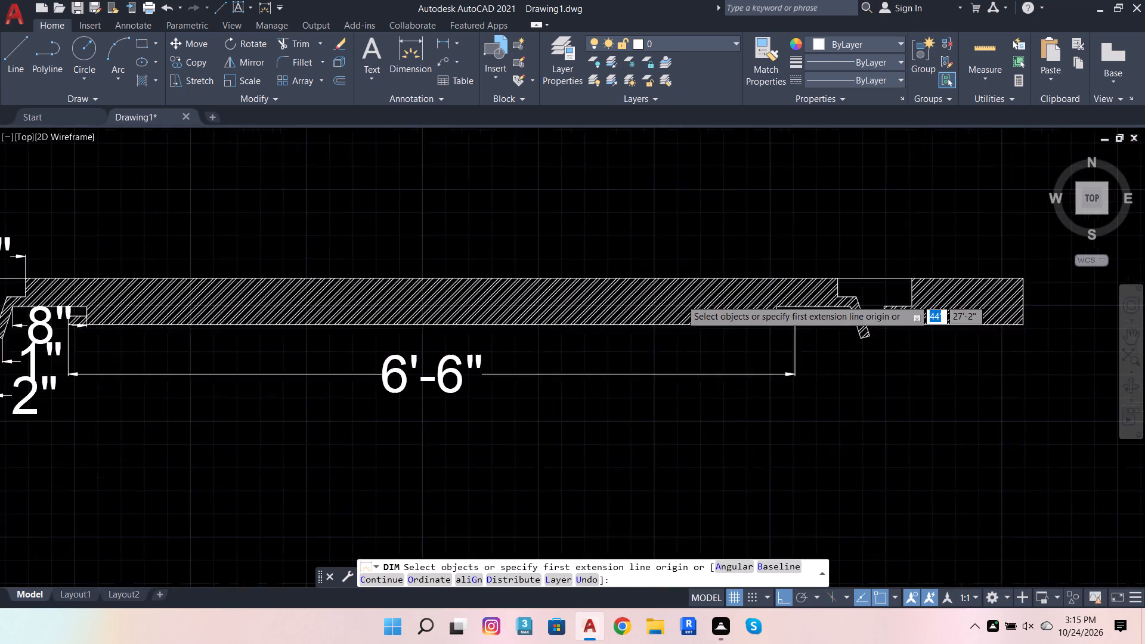
{"action": "scroll", "coordinate": [744, 328], "scroll_direction": "down", "scroll_amount": 1}
{"action": "scroll", "coordinate": [817, 295], "scroll_direction": "up", "scroll_amount": 2}
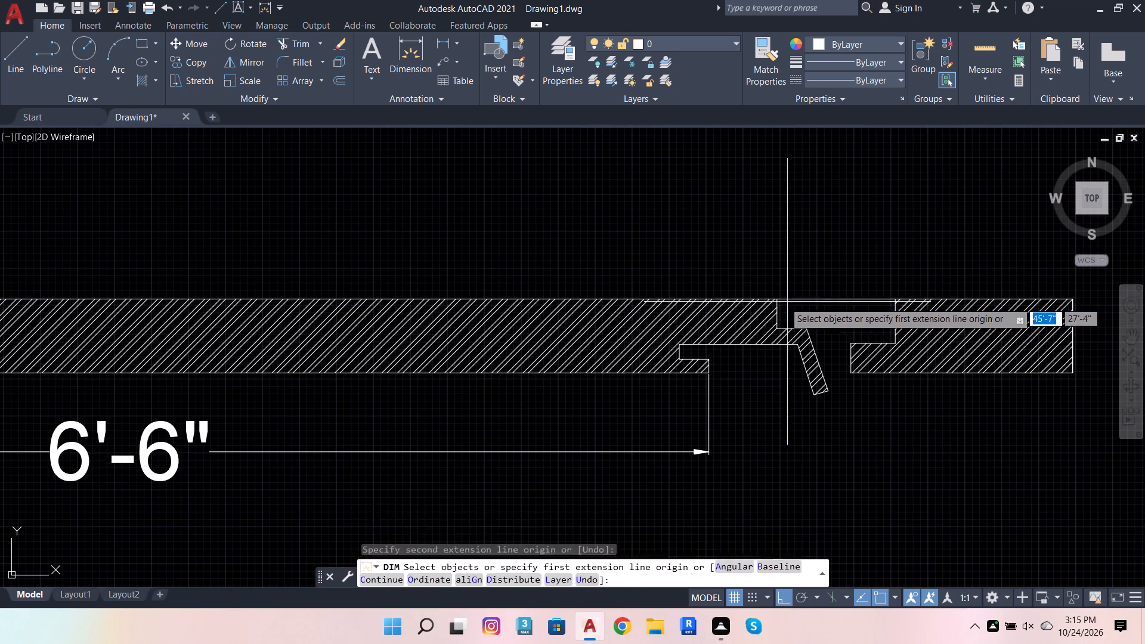
{"action": "left_click", "coordinate": [775, 304]}
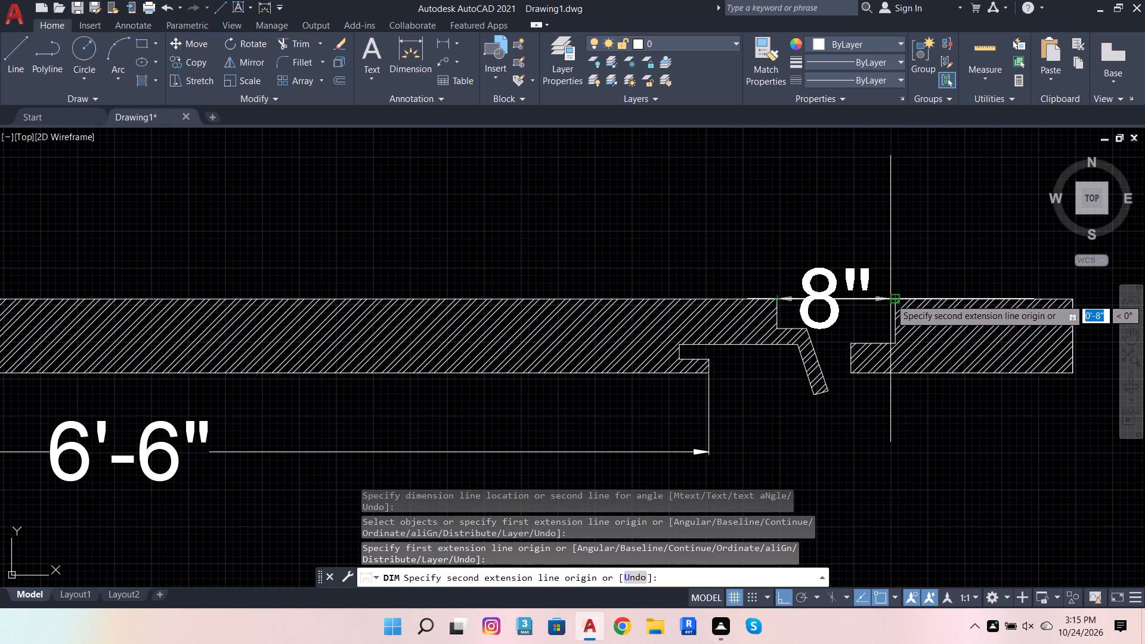
{"action": "left_click", "coordinate": [895, 298]}
{"action": "left_click", "coordinate": [859, 207]}
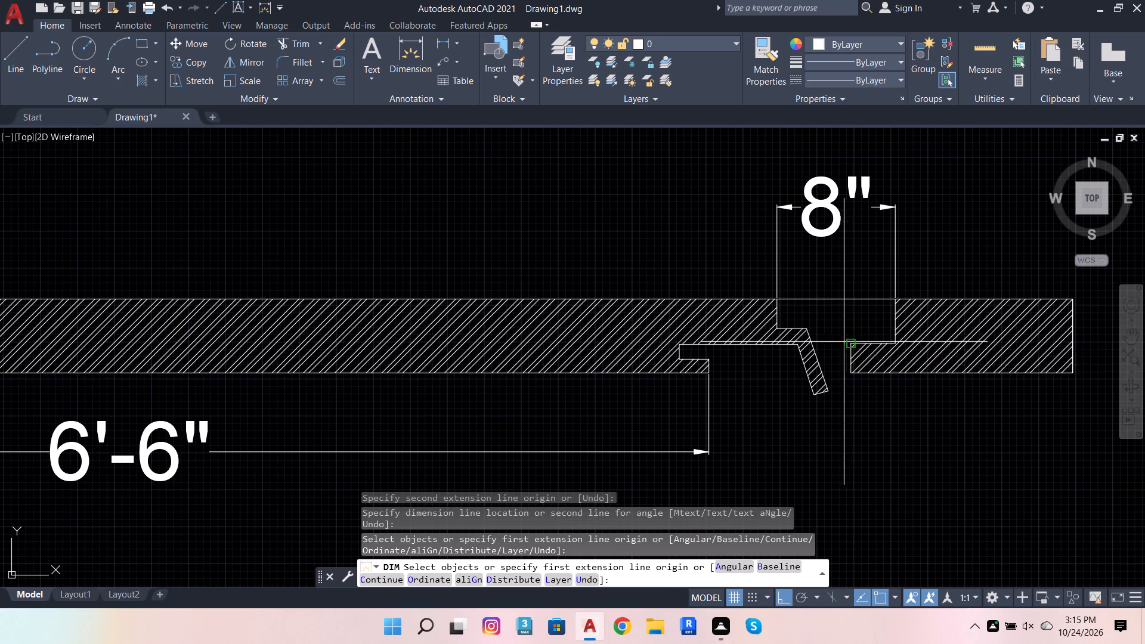
Dimension the horizontal distance from the right slab's inner corner to the top outer corner of the right slanted lip, placing it well below.
{"action": "left_click", "coordinate": [853, 343]}
{"action": "left_click", "coordinate": [804, 324]}
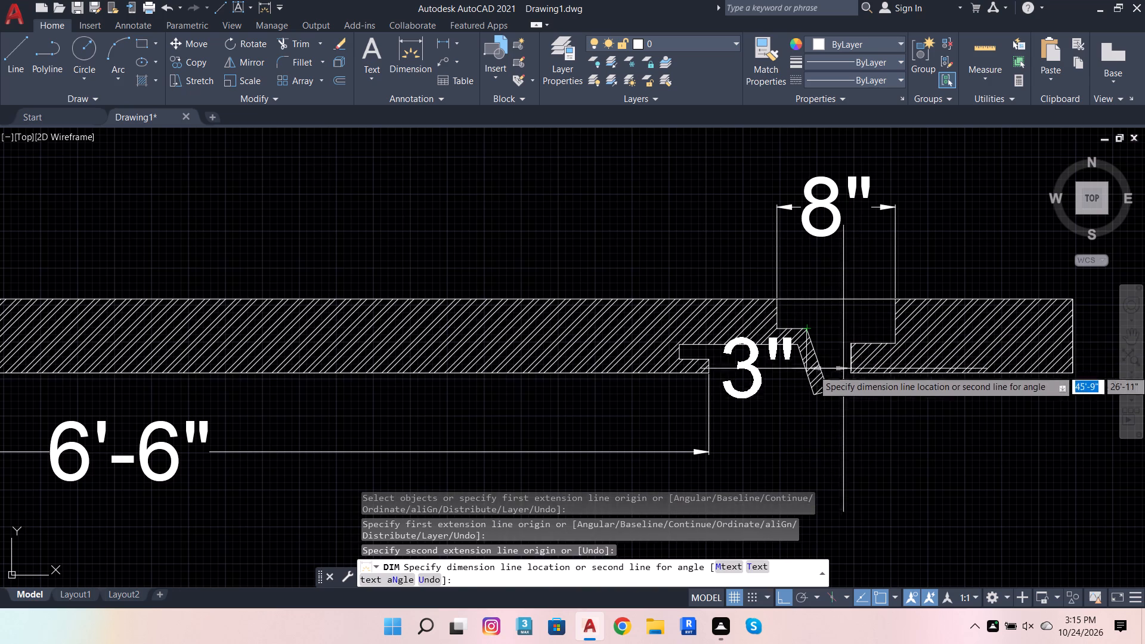
{"action": "left_click", "coordinate": [890, 524]}
Dimension the horizontal width of the right slanted lip's tip, placing the dimension between the lip and the gap dimension below.
{"action": "scroll", "coordinate": [817, 417], "scroll_direction": "up", "scroll_amount": 2}
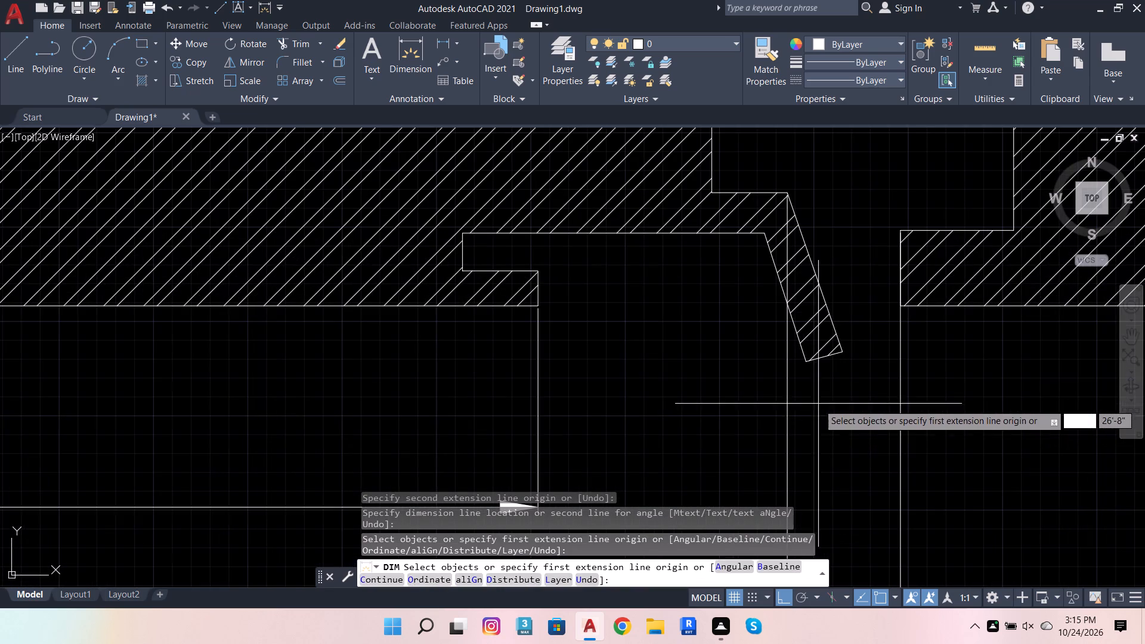
{"action": "left_click", "coordinate": [815, 364]}
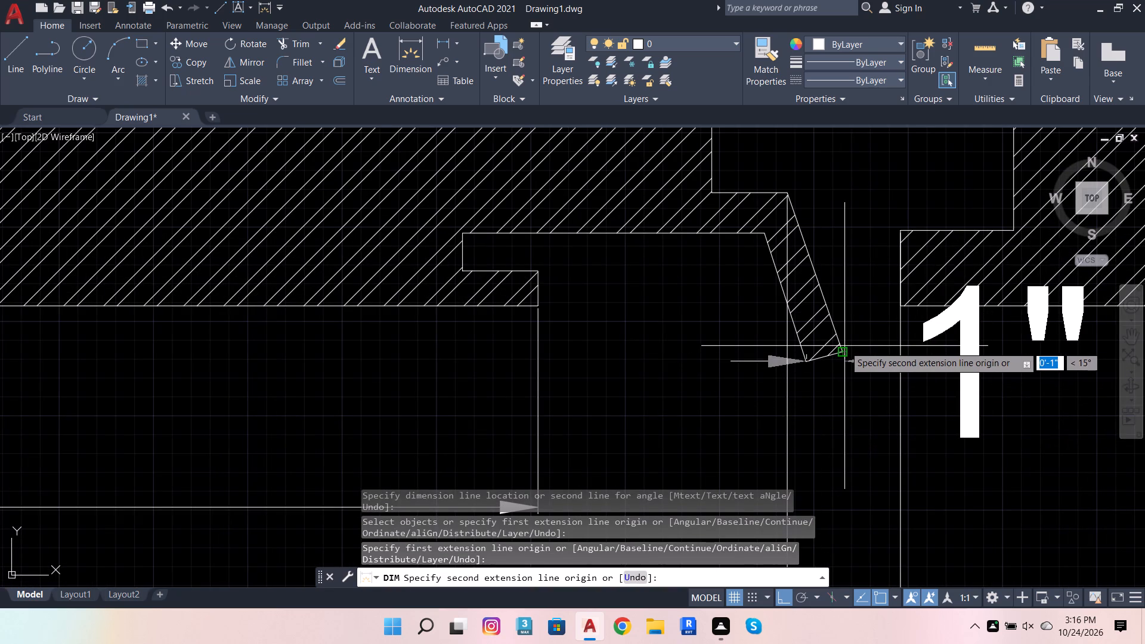
{"action": "left_click", "coordinate": [849, 350]}
{"action": "scroll", "coordinate": [862, 374], "scroll_direction": "down", "scroll_amount": 3}
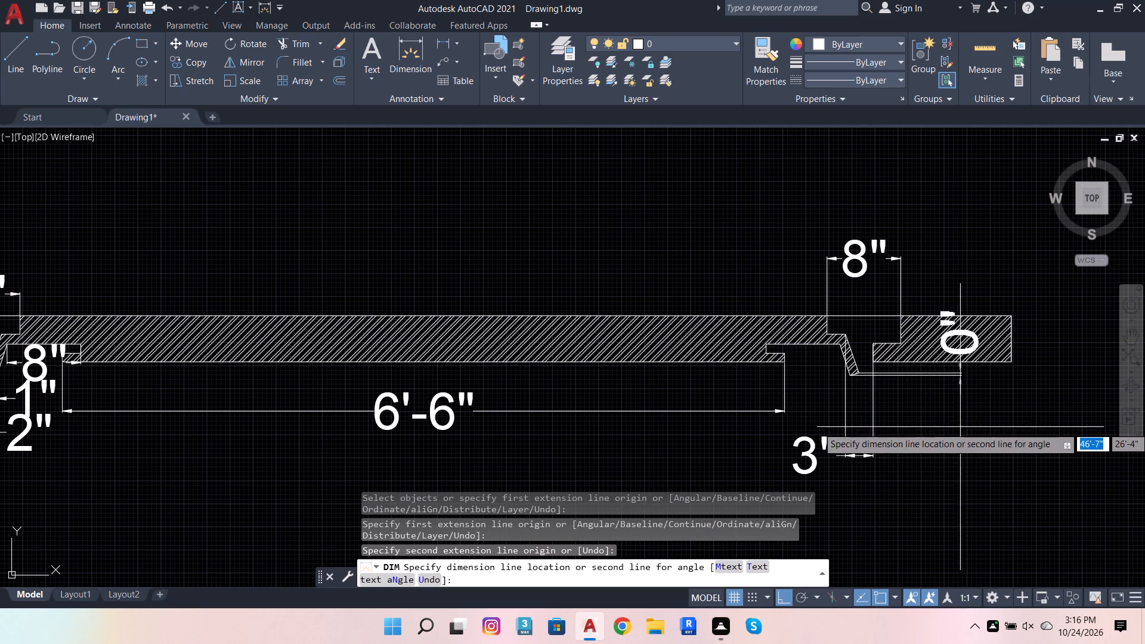
{"action": "left_click", "coordinate": [865, 407]}
Dimension the top edge of the recess beside the right slanted lip, placing it just below, and end the dimensioning.
{"action": "scroll", "coordinate": [809, 366], "scroll_direction": "up", "scroll_amount": 1}
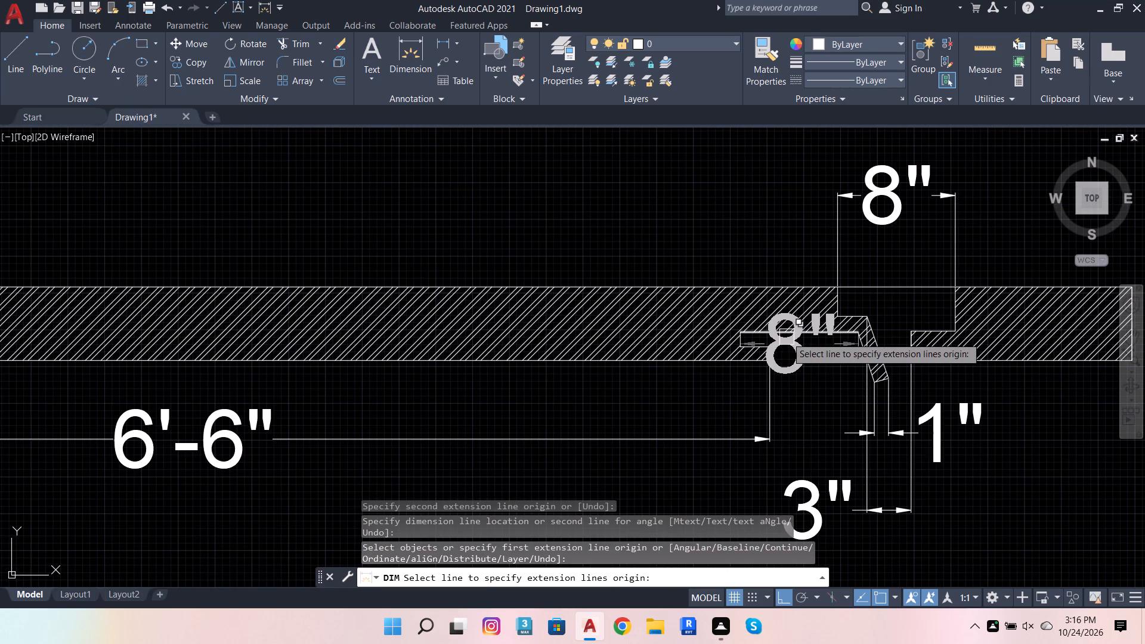
{"action": "left_click", "coordinate": [788, 337]}
{"action": "left_click", "coordinate": [780, 389]}
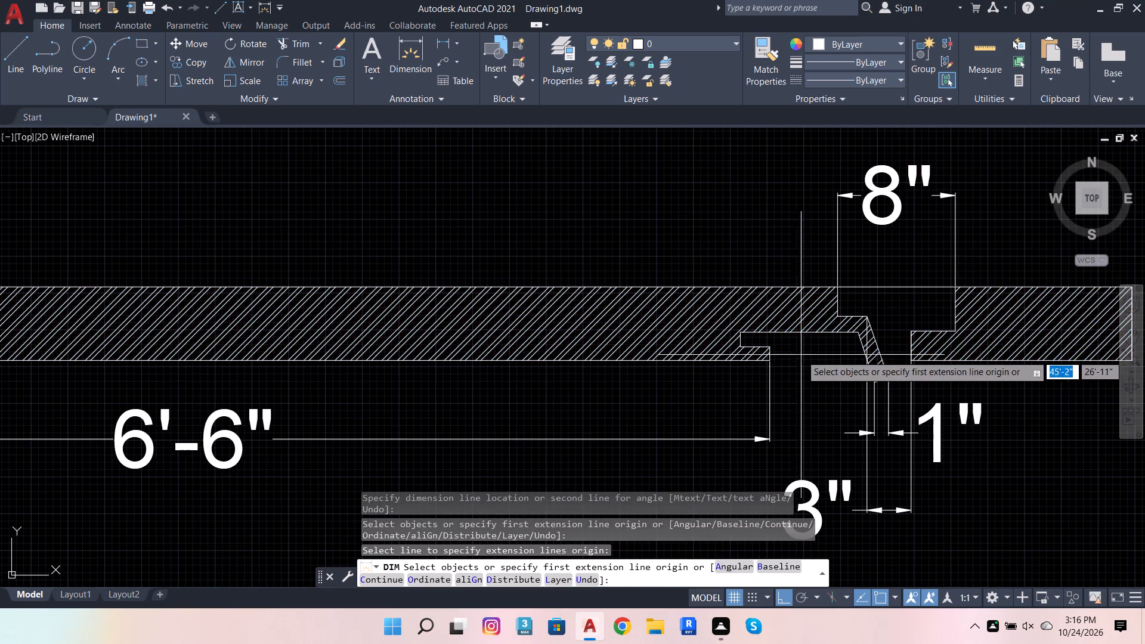
{"action": "left_click", "coordinate": [813, 337]}
{"action": "left_click", "coordinate": [809, 369]}
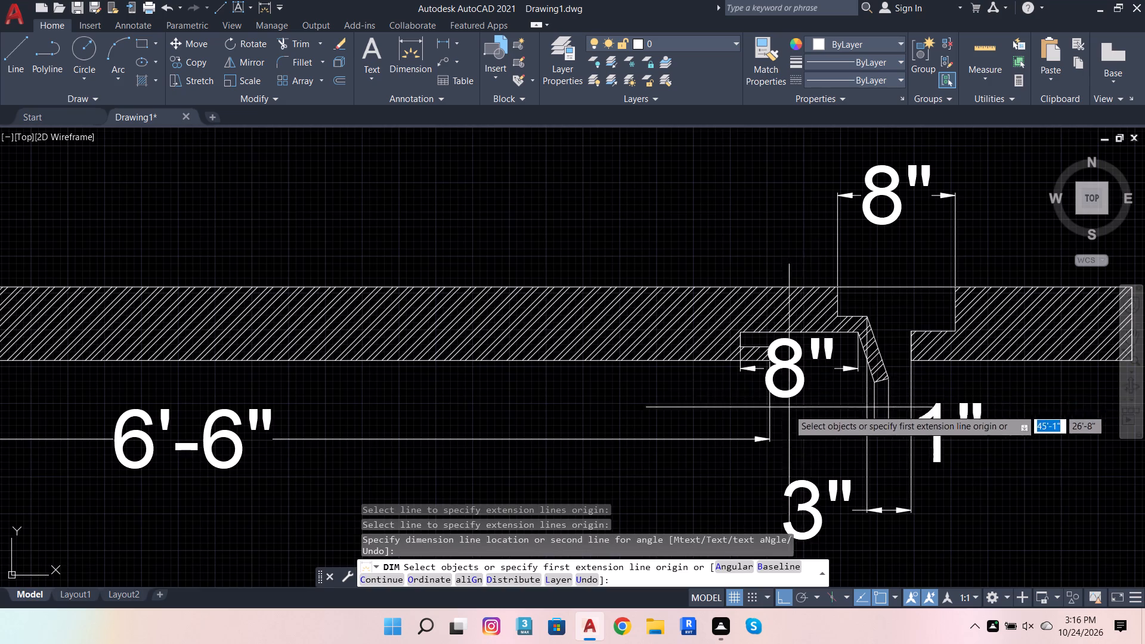
{"action": "scroll", "coordinate": [784, 417], "scroll_direction": "down", "scroll_amount": 2}
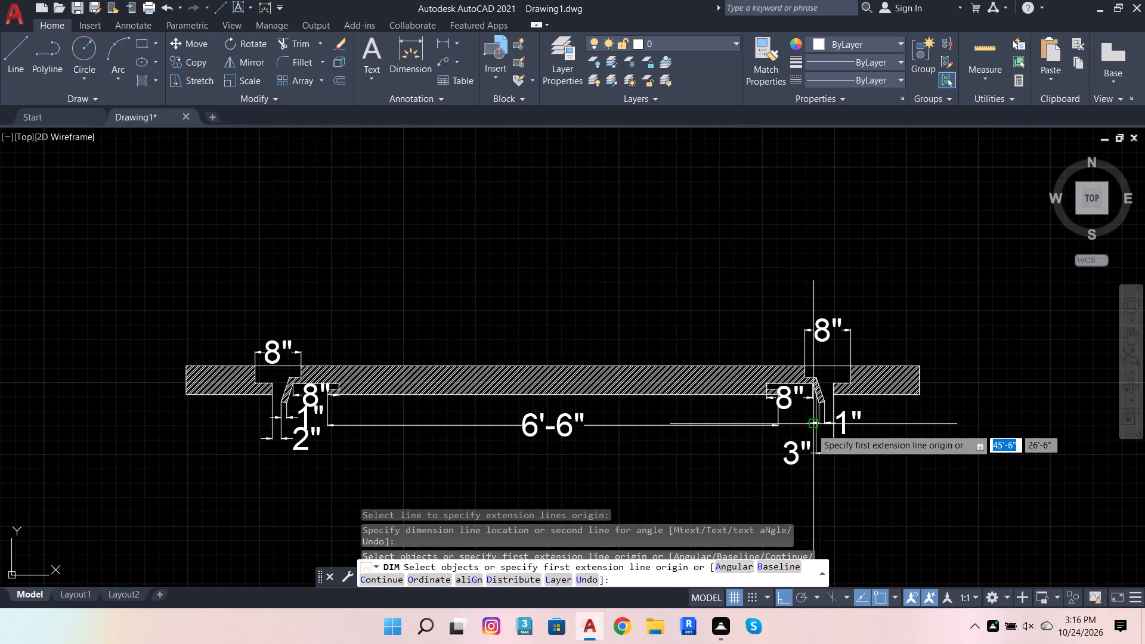
{"action": "scroll", "coordinate": [850, 454], "scroll_direction": "down", "scroll_amount": 3}
{"action": "scroll", "coordinate": [853, 463], "scroll_direction": "up", "scroll_amount": 4}
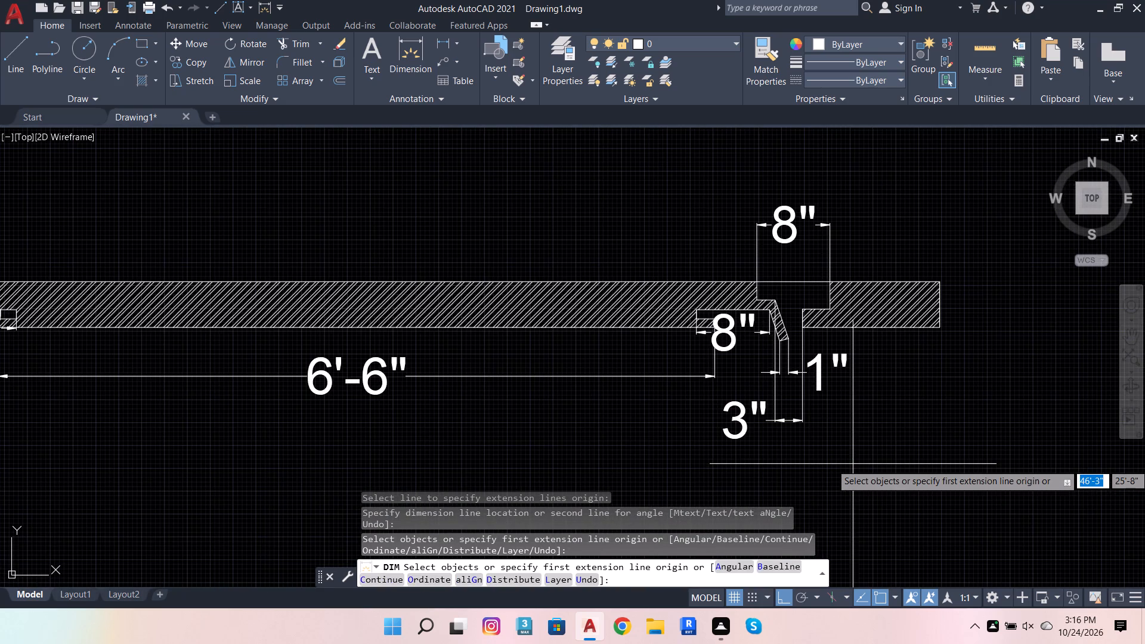
{"action": "key", "text": "Escape"}
{"action": "key", "text": "Escape"}
{"action": "key", "text": "Escape"}
{"action": "key", "text": "Escape"}
{"action": "key", "text": "Escape"}
{"action": "key", "text": "Escape"}
{"action": "key", "text": "Escape"}
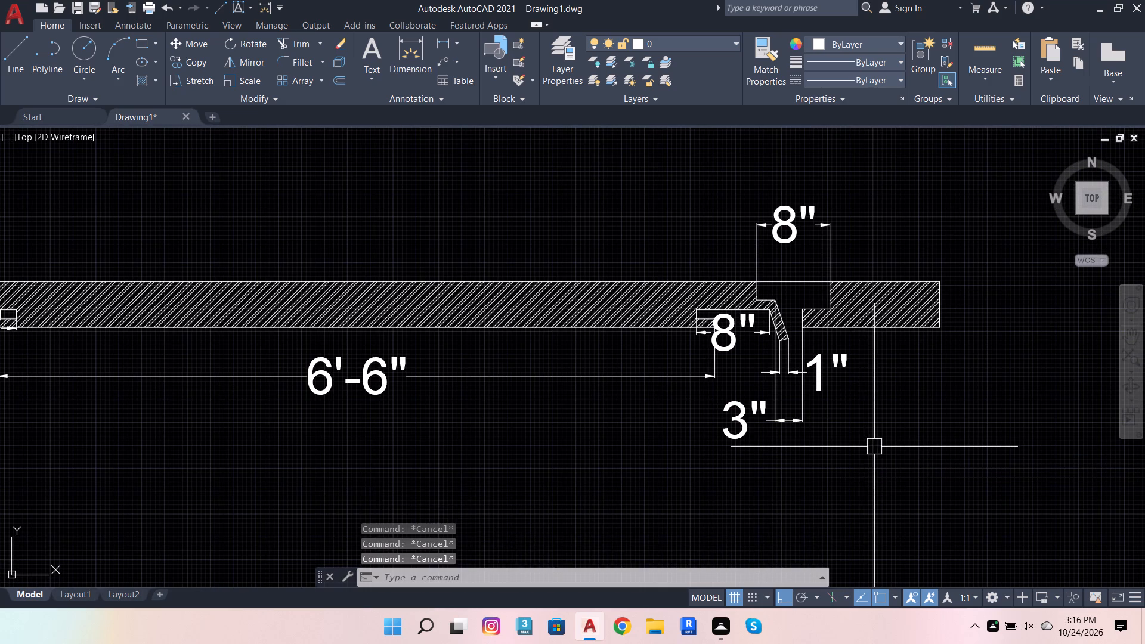
Replace the text of the long central span dimension below the cove section with 5'-3 1/2", using a stacked fraction.
{"action": "scroll", "coordinate": [753, 404], "scroll_direction": "down", "scroll_amount": 4}
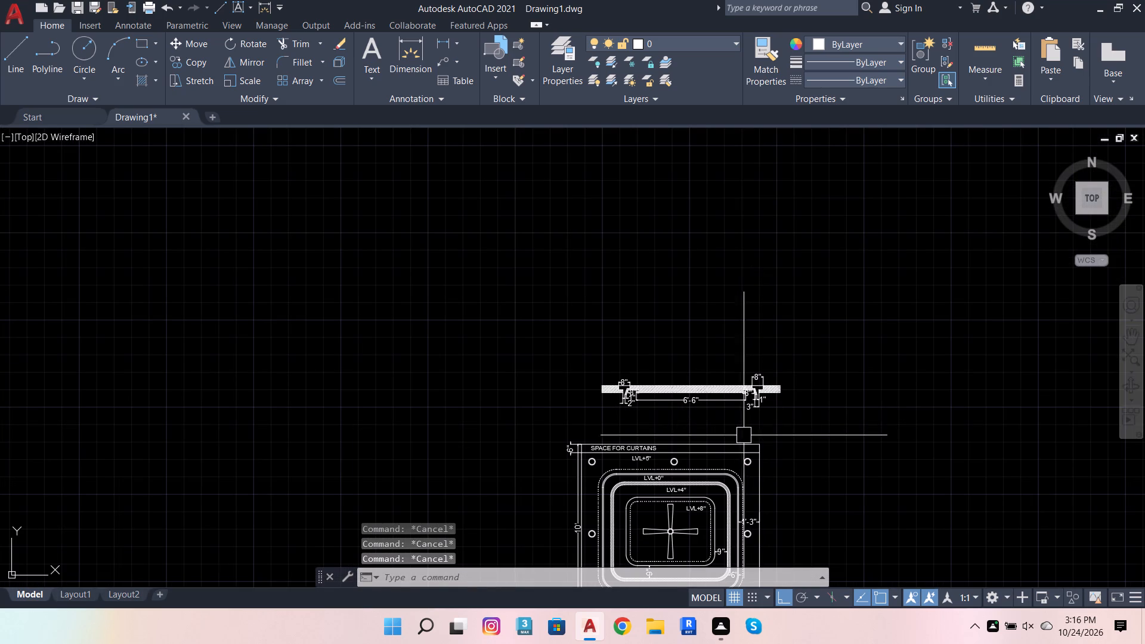
{"action": "scroll", "coordinate": [722, 439], "scroll_direction": "up", "scroll_amount": 2}
{"action": "scroll", "coordinate": [663, 386], "scroll_direction": "up", "scroll_amount": 2}
{"action": "triple_click", "coordinate": [617, 278]}
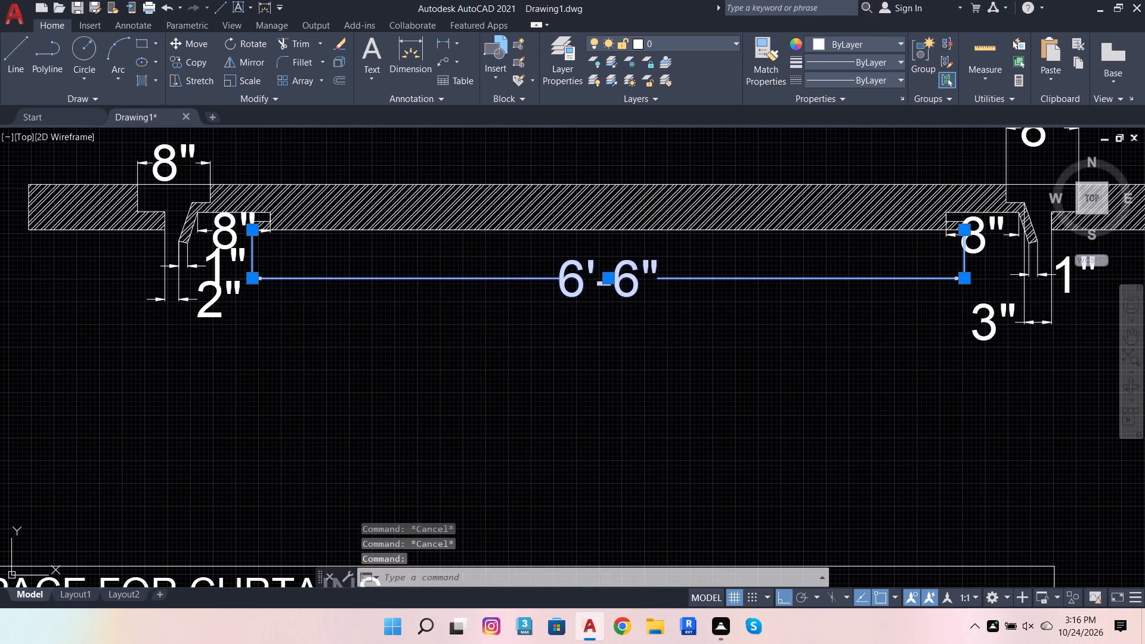
{"action": "left_click", "coordinate": [617, 278]}
{"action": "left_click", "coordinate": [617, 278]}
{"action": "key", "text": "BackSpace"}
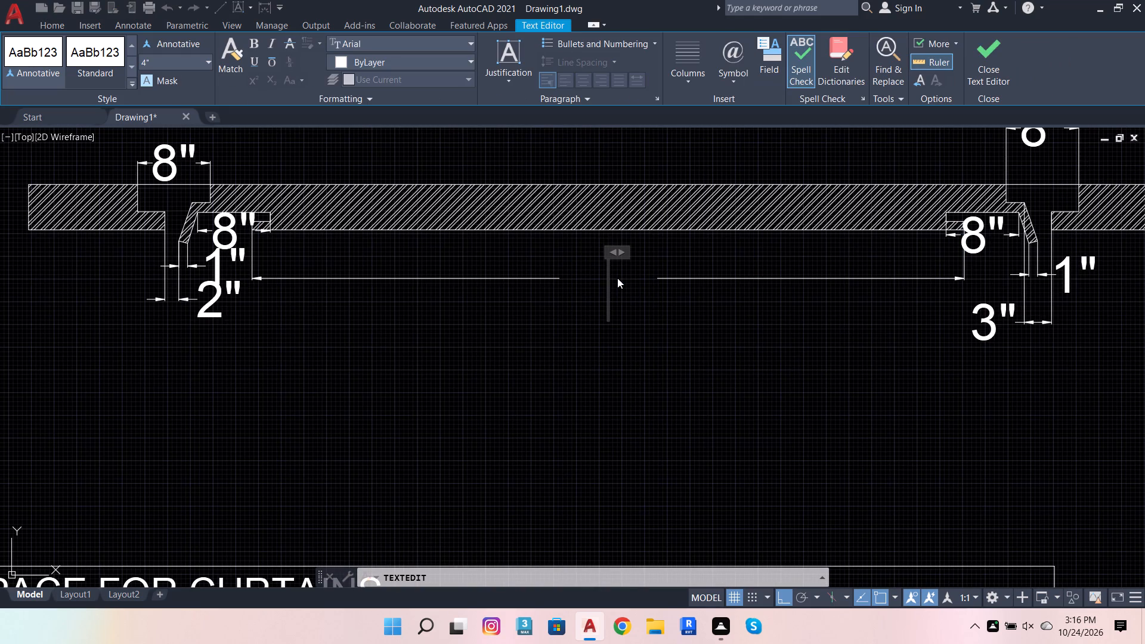
{"action": "key", "text": "5"}
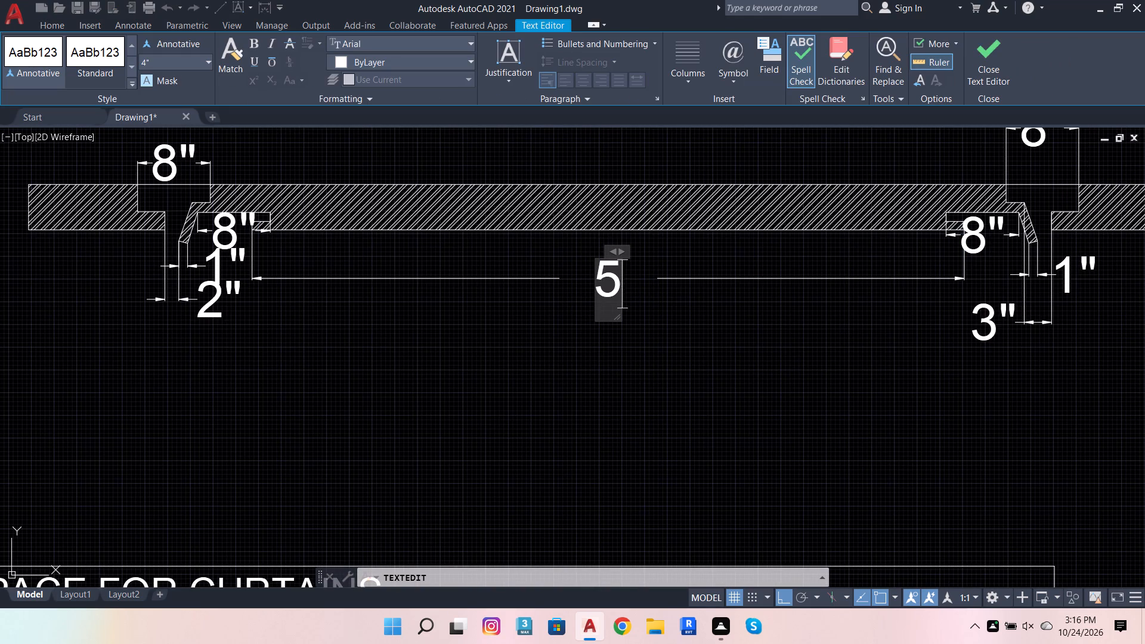
{"action": "key", "text": "apostrophe"}
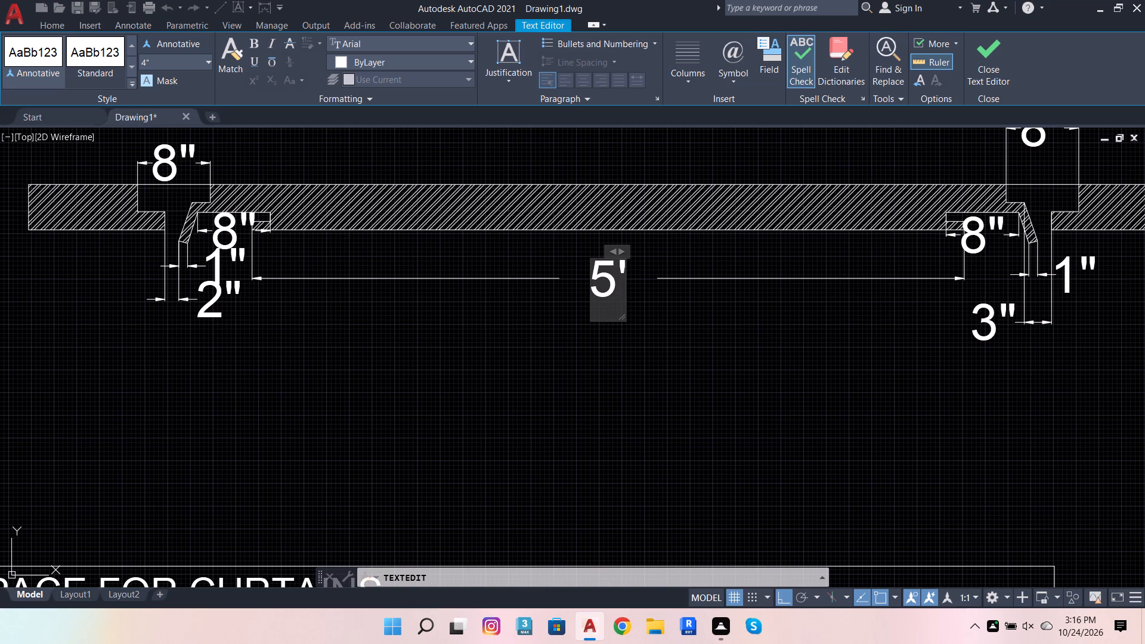
{"action": "key", "text": "3"}
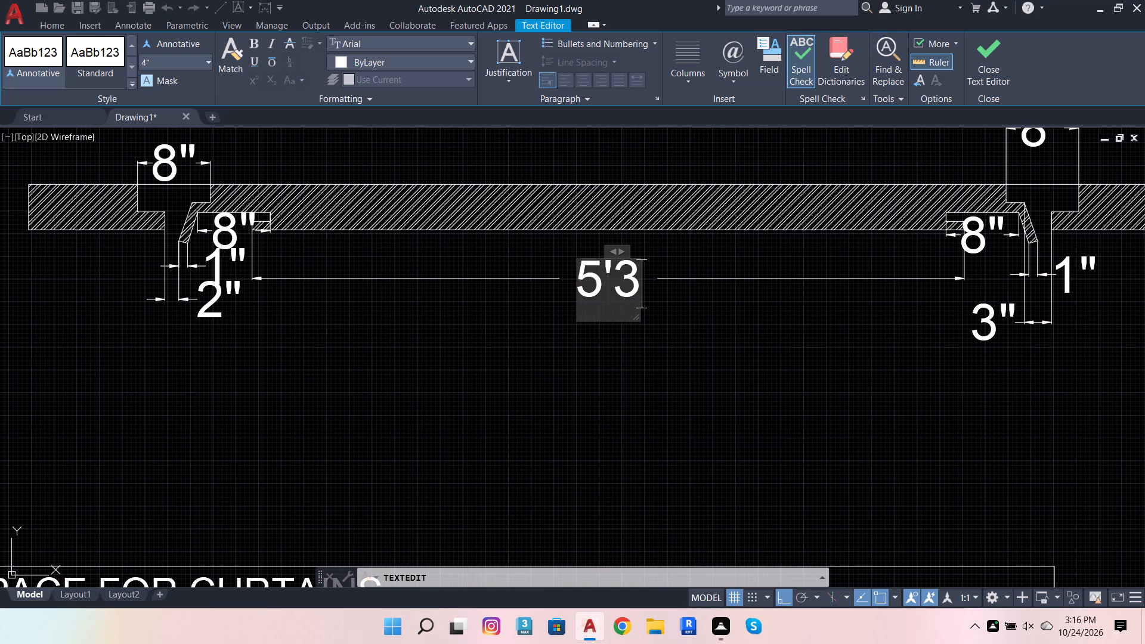
{"action": "key", "text": "space"}
{"action": "key", "text": "1"}
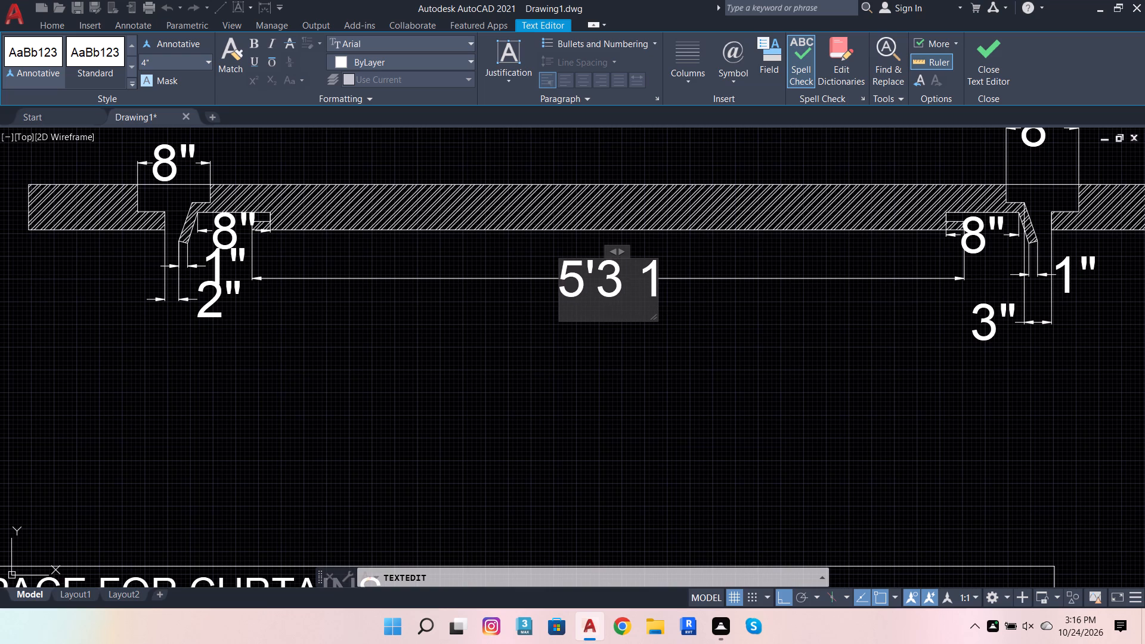
{"action": "type", "text": "/2"}
{"action": "key", "text": "Return"}
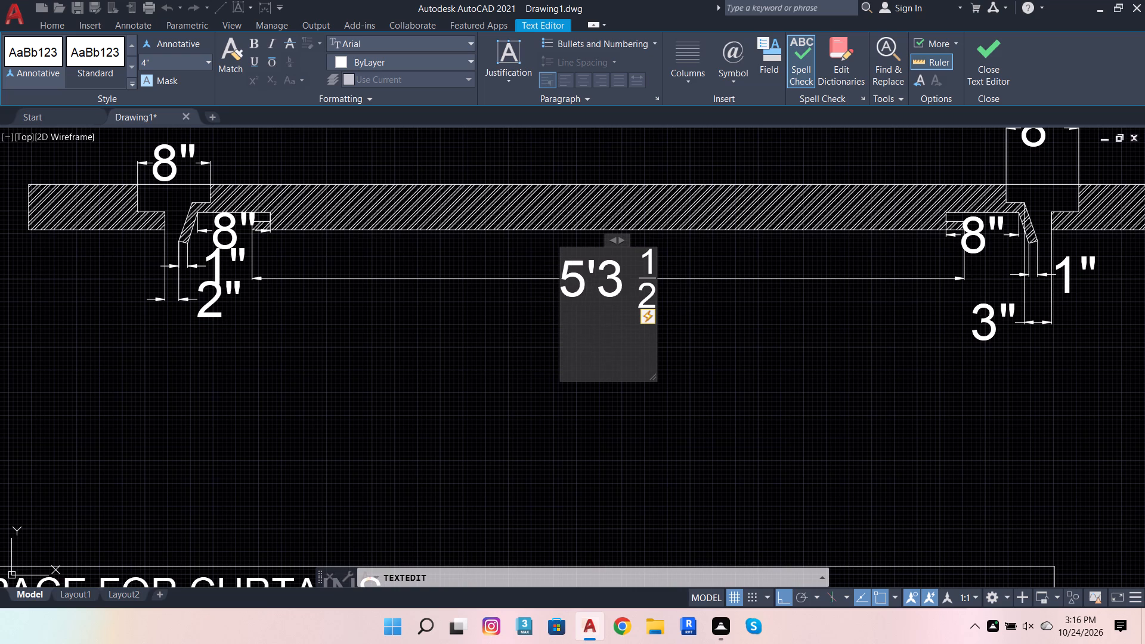
{"action": "left_click", "coordinate": [638, 278]}
{"action": "key", "text": "BackSpace"}
{"action": "key", "text": "Right"}
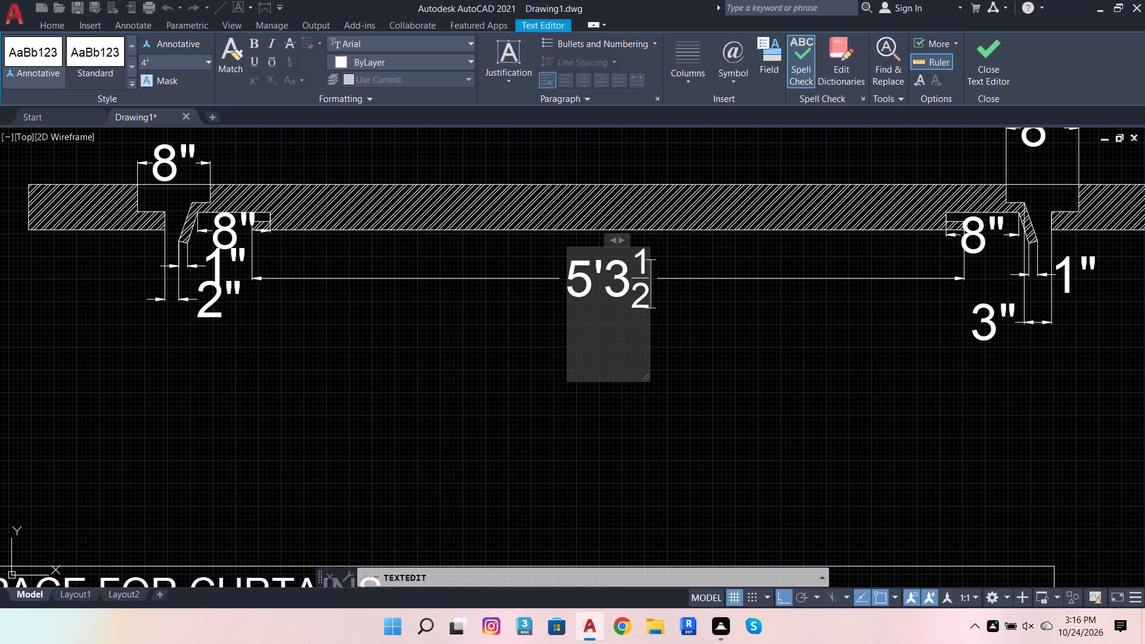
{"action": "key", "text": "shift+quotedbl"}
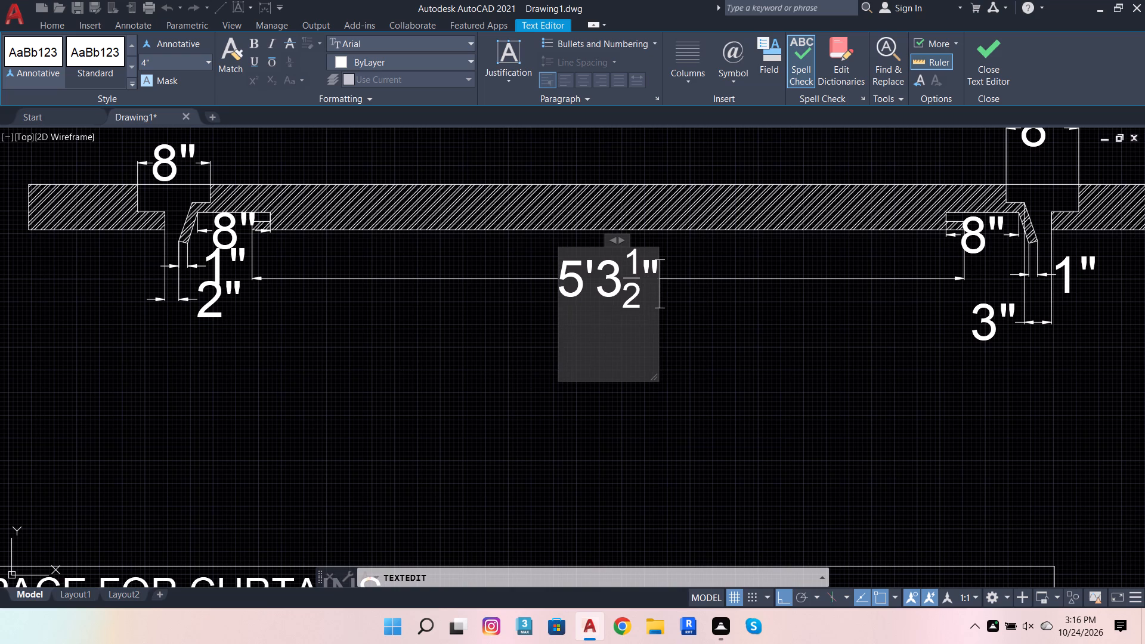
{"action": "key", "text": "Left"}
{"action": "key", "text": "Left"}
{"action": "key", "text": "Left"}
{"action": "key", "text": "minus"}
{"action": "scroll", "coordinate": [713, 346], "scroll_direction": "down", "scroll_amount": 2}
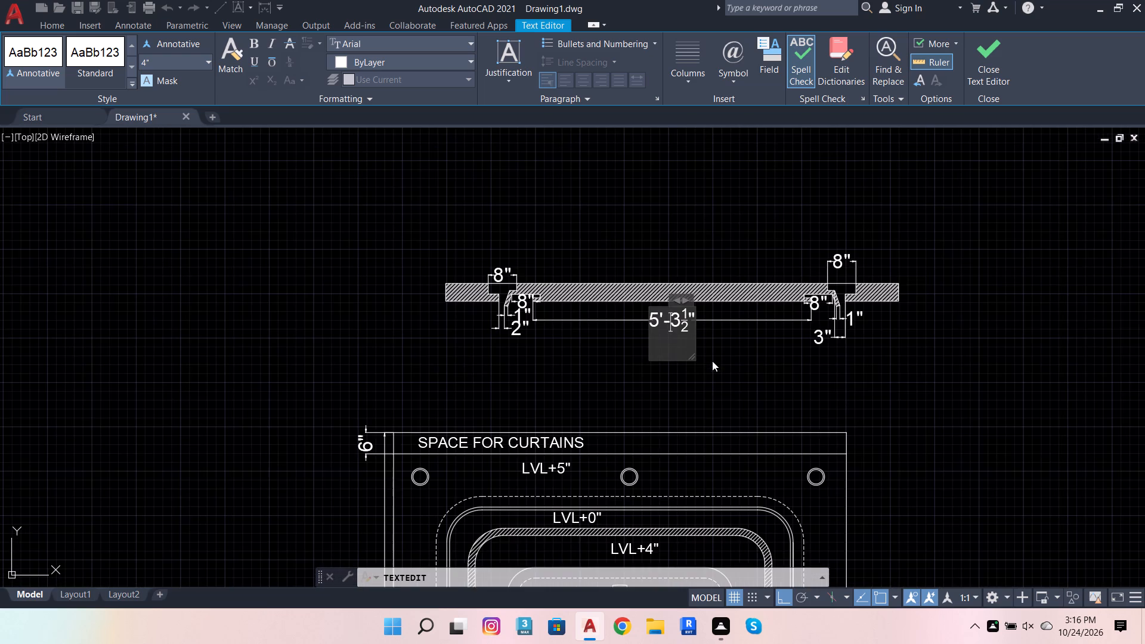
{"action": "left_click", "coordinate": [712, 363]}
Replace the text of the overall width dimension below the ceiling plan with 10'-7 1/2", using a stacked fraction.
{"action": "scroll", "coordinate": [633, 315], "scroll_direction": "down", "scroll_amount": 2}
{"action": "scroll", "coordinate": [760, 283], "scroll_direction": "down", "scroll_amount": 4}
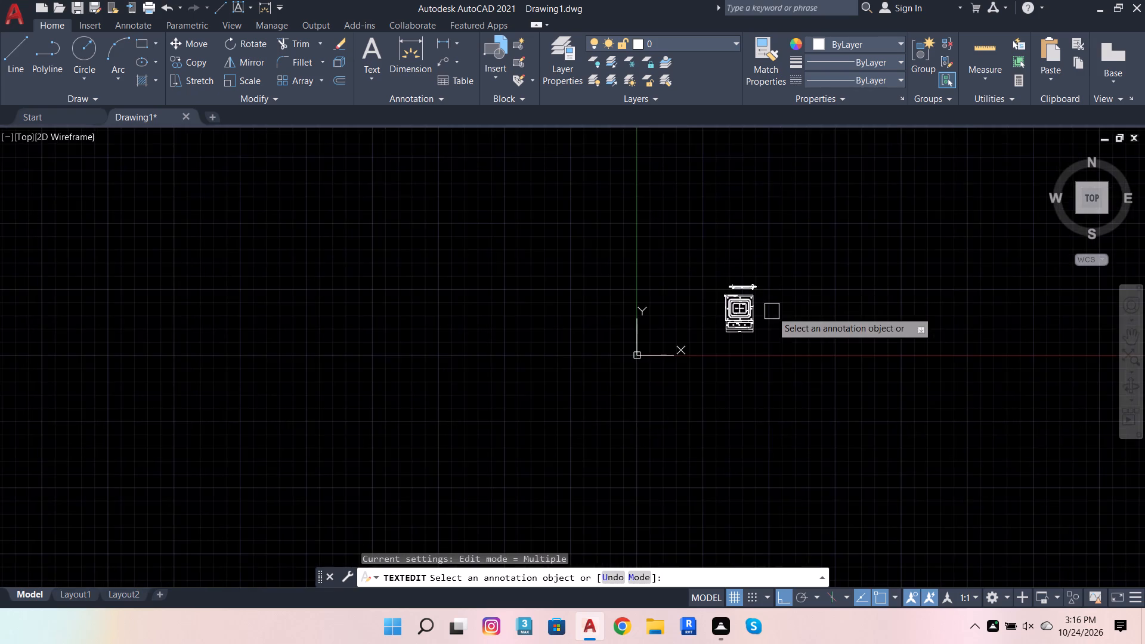
{"action": "scroll", "coordinate": [729, 311], "scroll_direction": "up", "scroll_amount": 4}
{"action": "scroll", "coordinate": [843, 490], "scroll_direction": "up", "scroll_amount": 3}
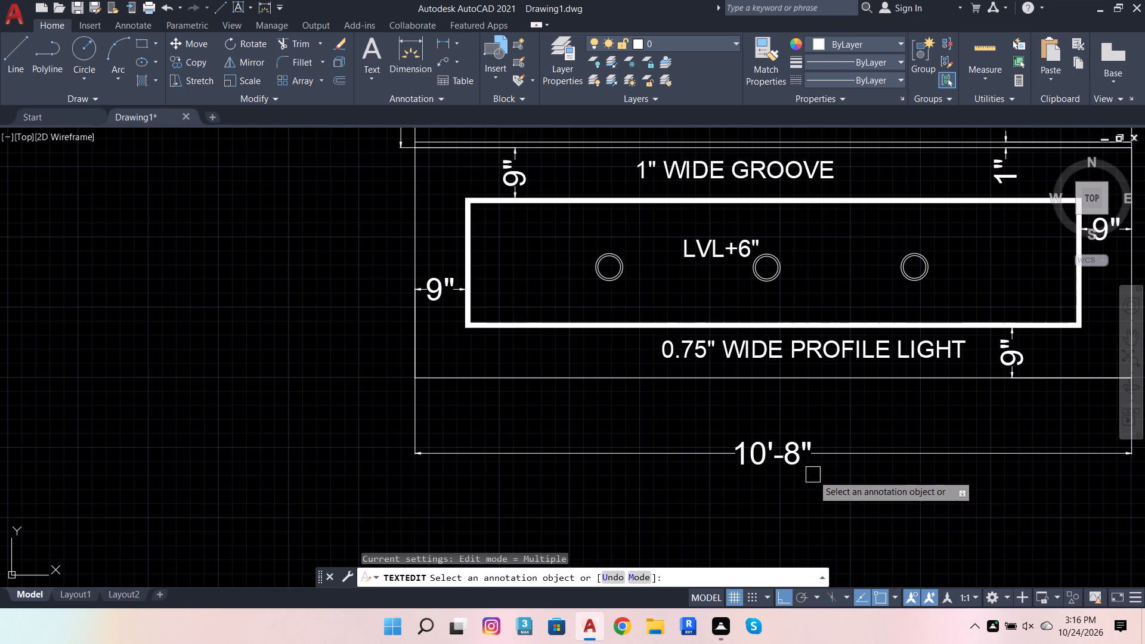
{"action": "double_click", "coordinate": [782, 453]}
{"action": "double_click", "coordinate": [782, 453]}
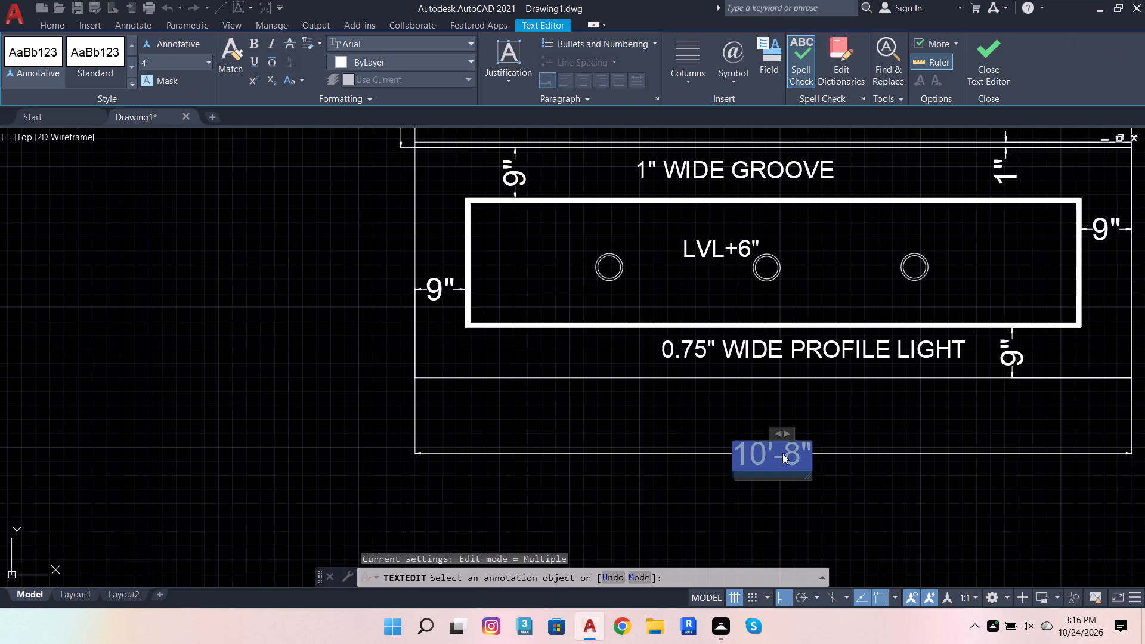
{"action": "key", "text": "BackSpace"}
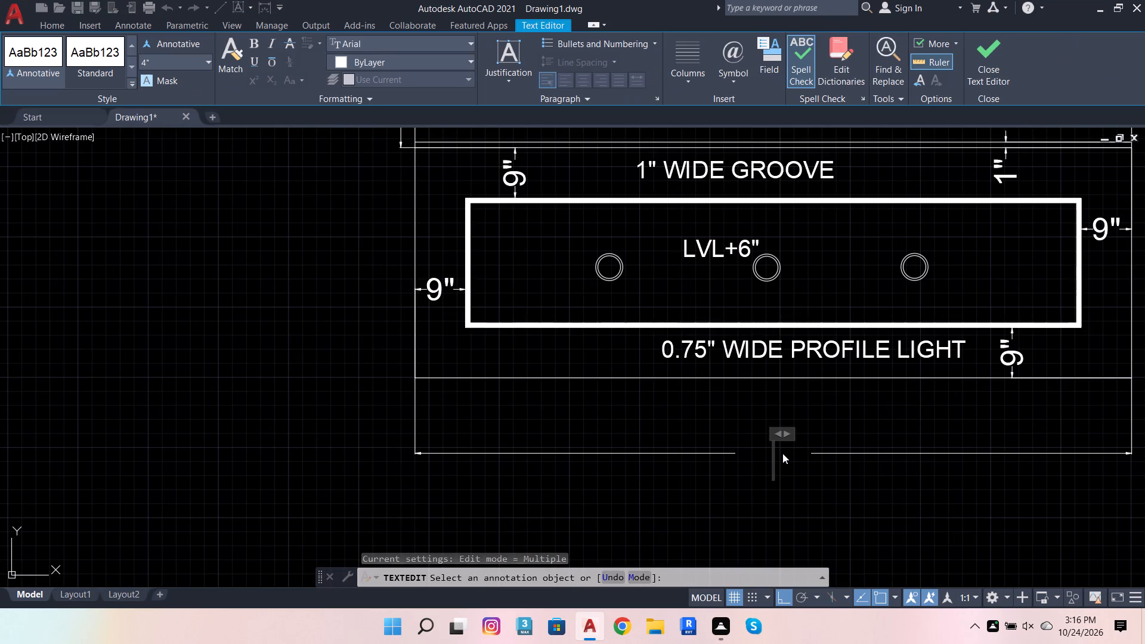
{"action": "type", "text": "10'"}
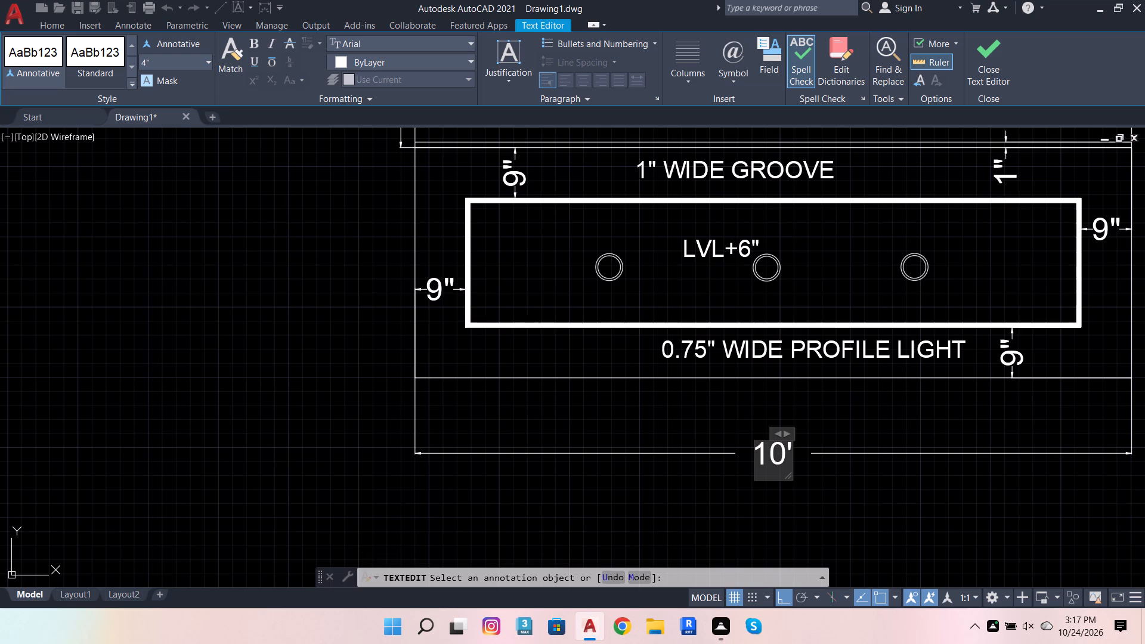
{"action": "key", "text": "minus"}
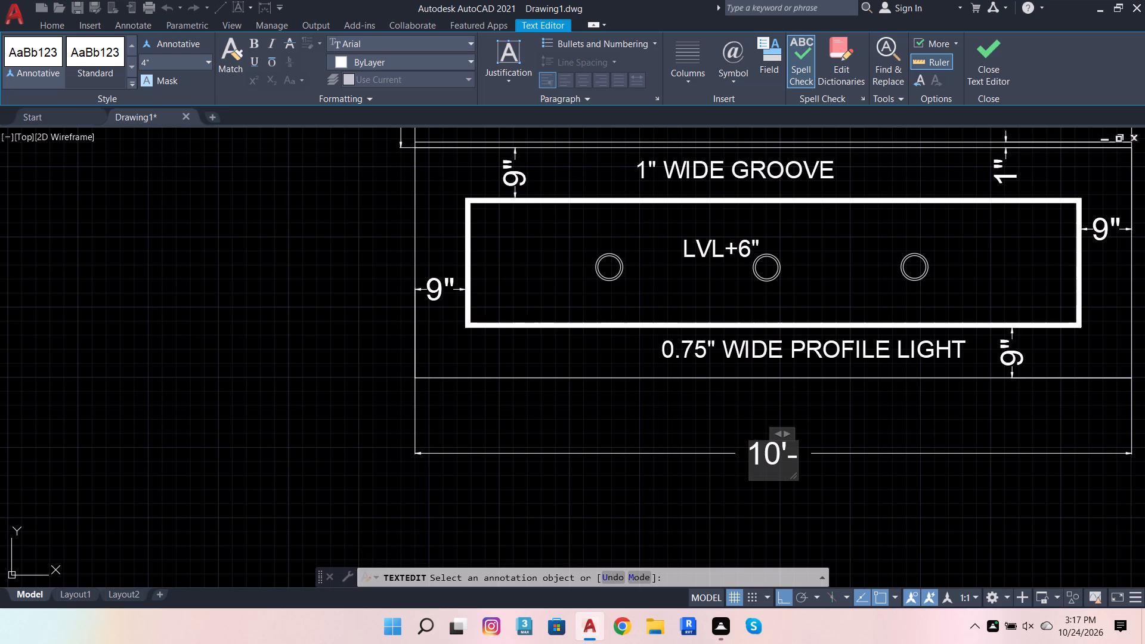
{"action": "key", "text": "7"}
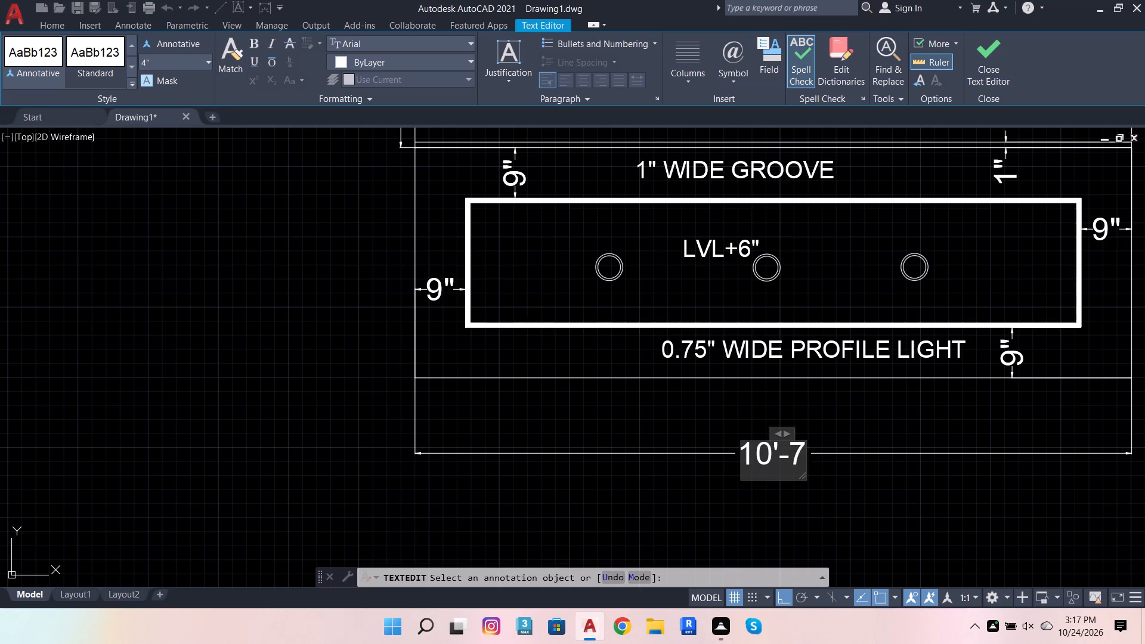
{"action": "key", "text": "space"}
{"action": "type", "text": "1/2"}
{"action": "key", "text": "Return"}
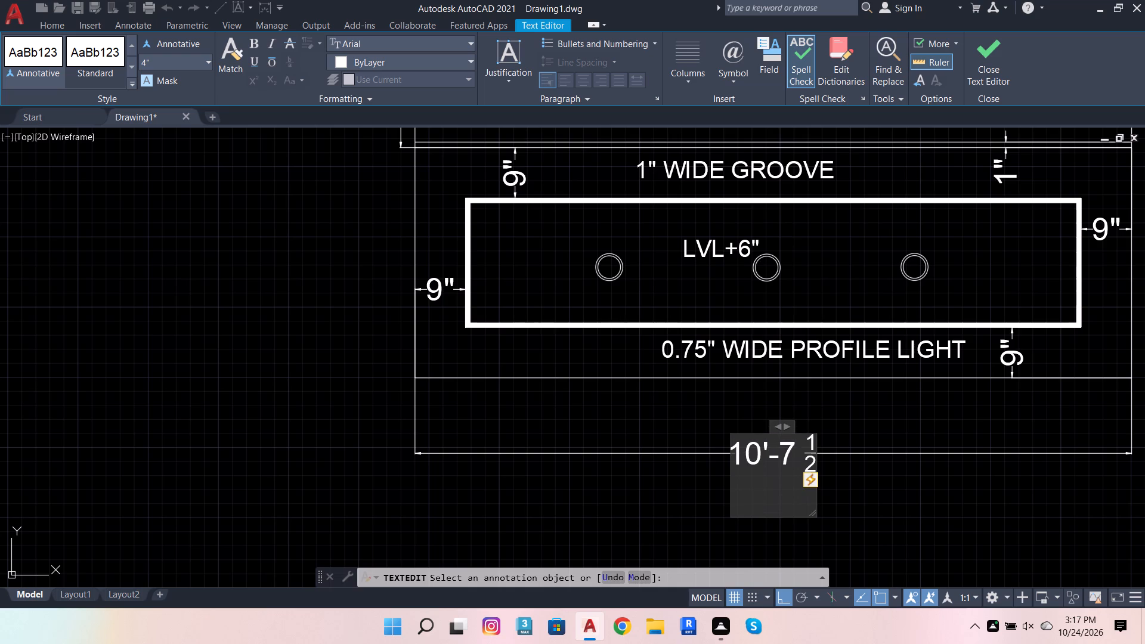
{"action": "key", "text": "Left"}
{"action": "key", "text": "Left"}
{"action": "key", "text": "BackSpace"}
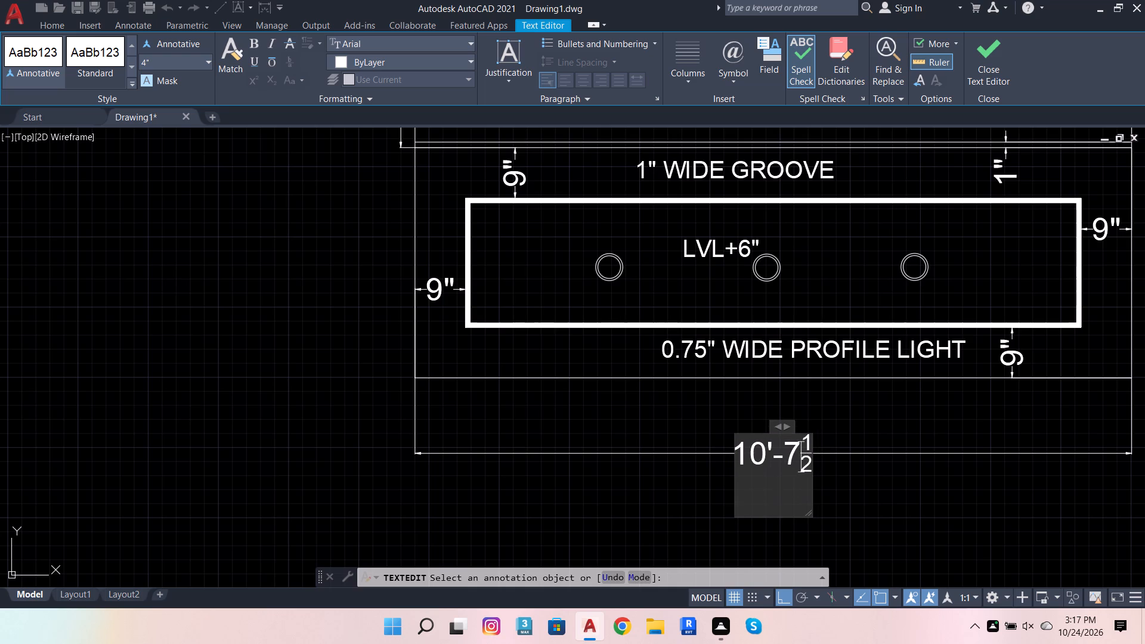
{"action": "key", "text": "Right"}
{"action": "key", "text": "shift+quotedbl"}
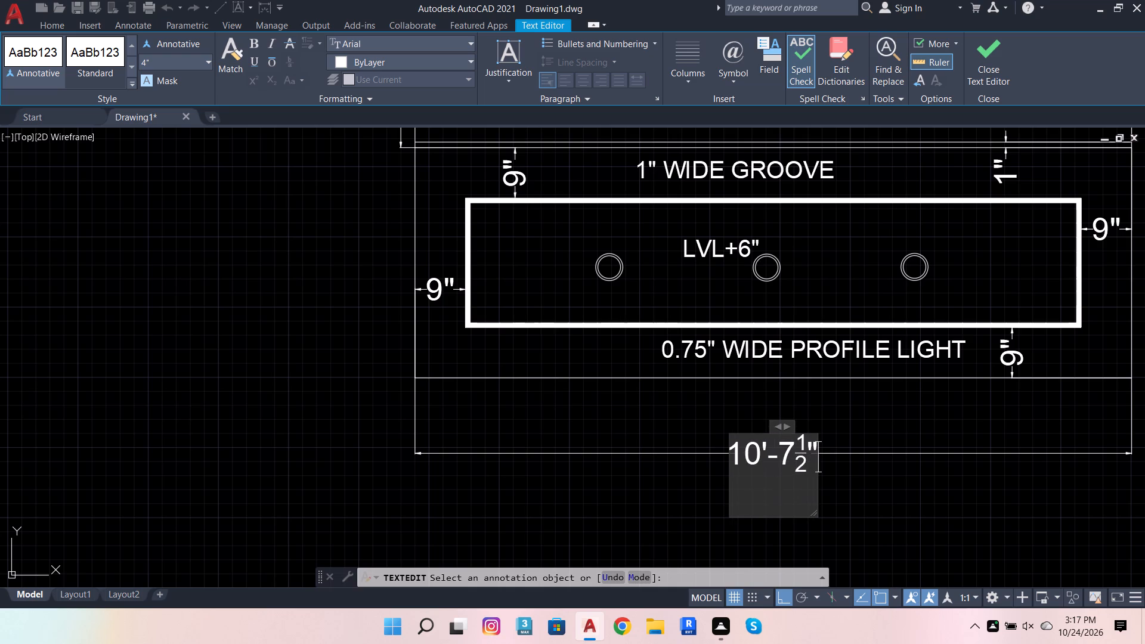
{"action": "scroll", "coordinate": [772, 472], "scroll_direction": "down", "scroll_amount": 3}
{"action": "left_click", "coordinate": [811, 513]}
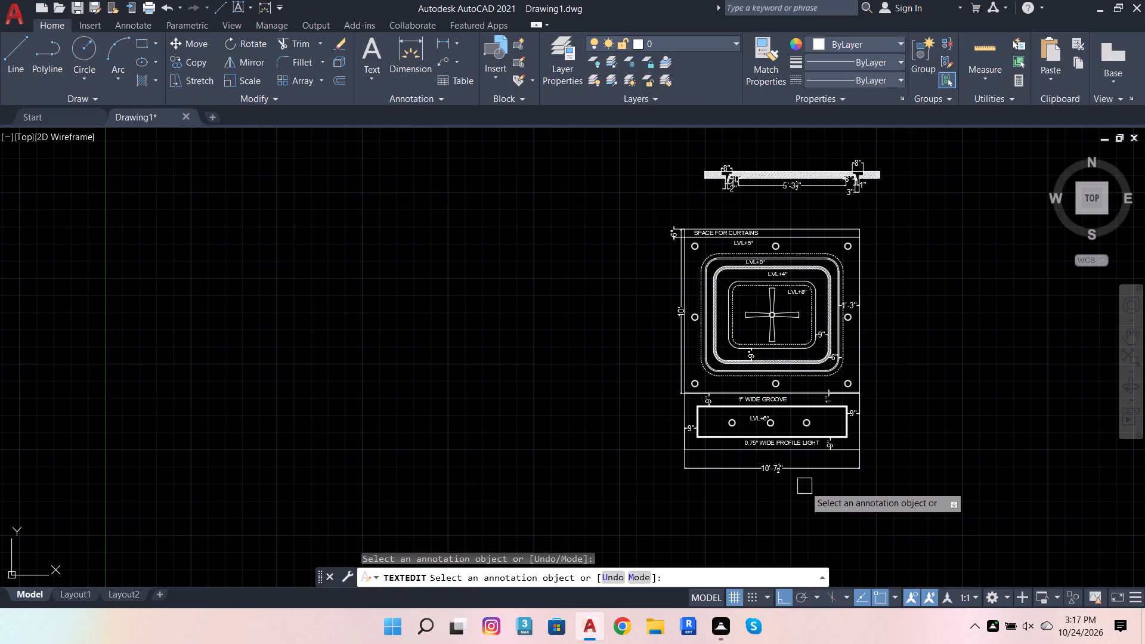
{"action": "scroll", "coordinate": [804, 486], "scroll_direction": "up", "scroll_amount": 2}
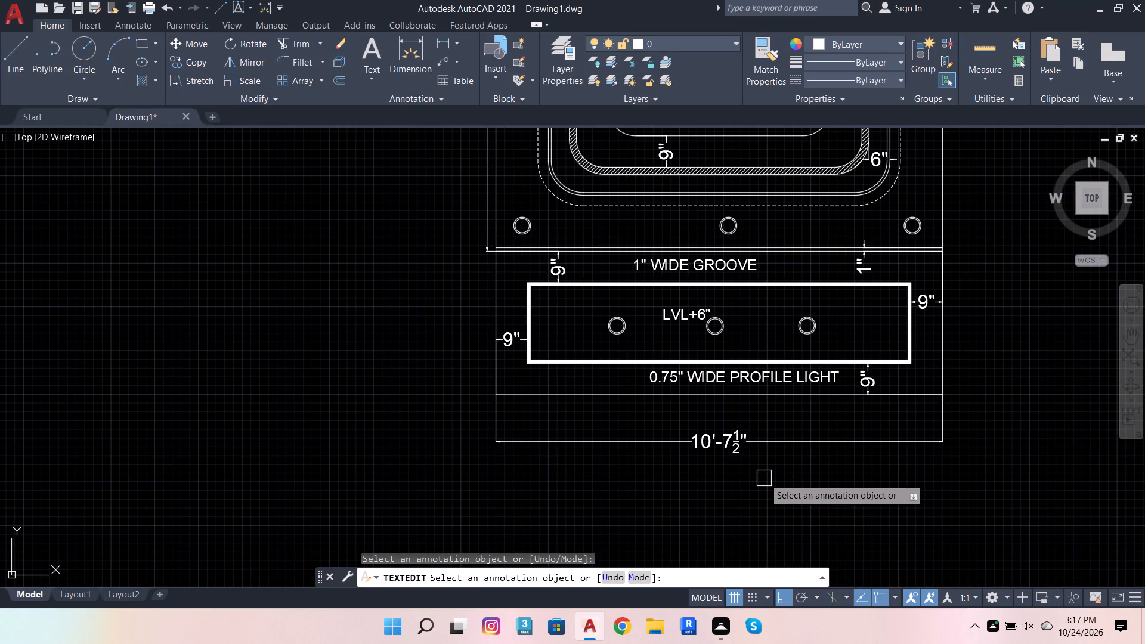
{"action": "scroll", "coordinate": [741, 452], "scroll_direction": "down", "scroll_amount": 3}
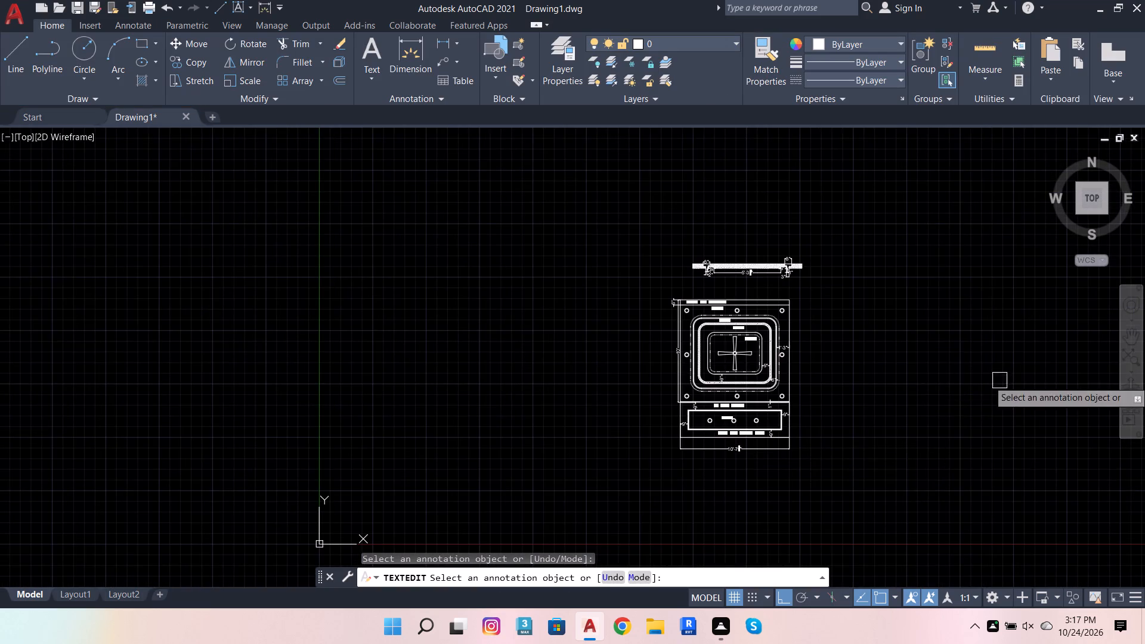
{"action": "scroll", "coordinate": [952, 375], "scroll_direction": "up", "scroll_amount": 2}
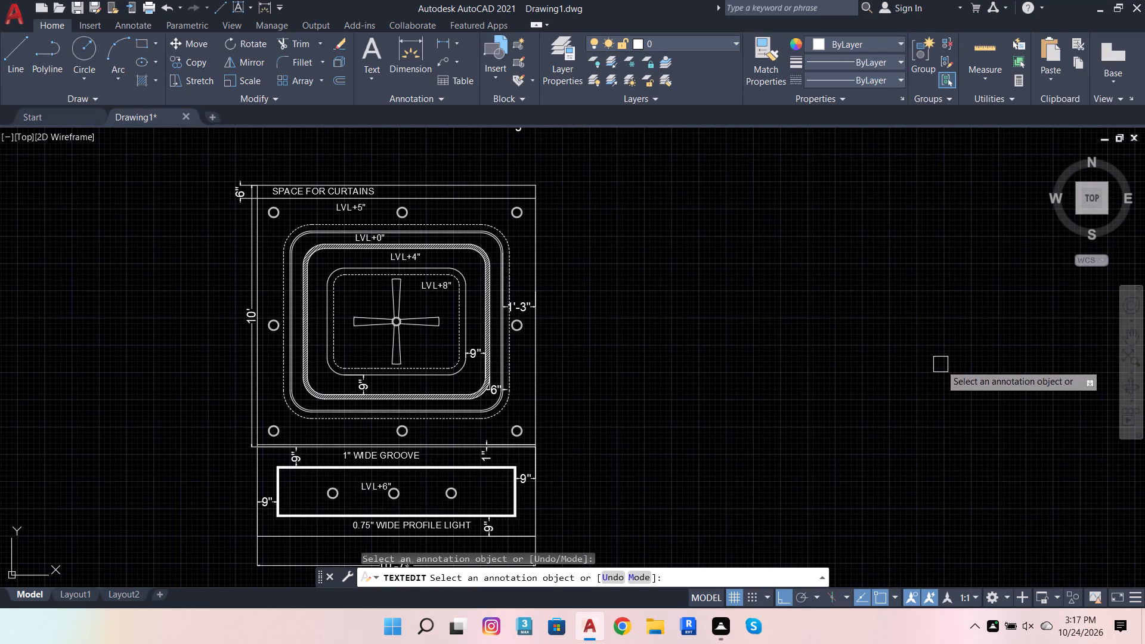
Start saving the drawing and choose the work folder inside fuji interior on drive D as its location.
{"action": "key", "text": "ctrl+s"}
{"action": "left_click", "coordinate": [394, 273]}
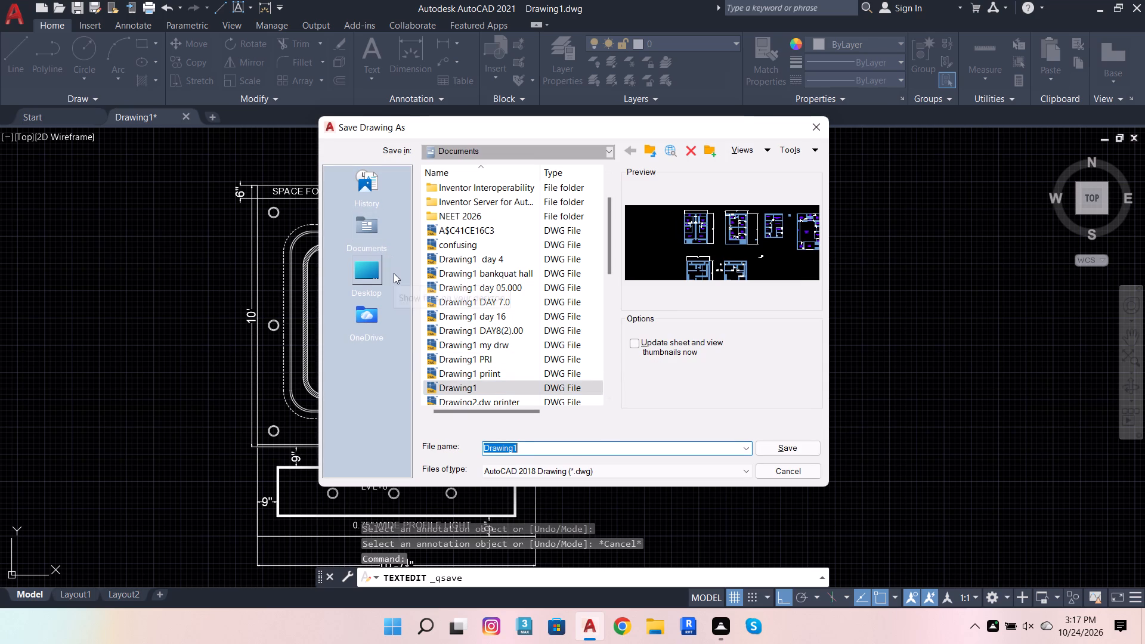
{"action": "double_click", "coordinate": [491, 206]}
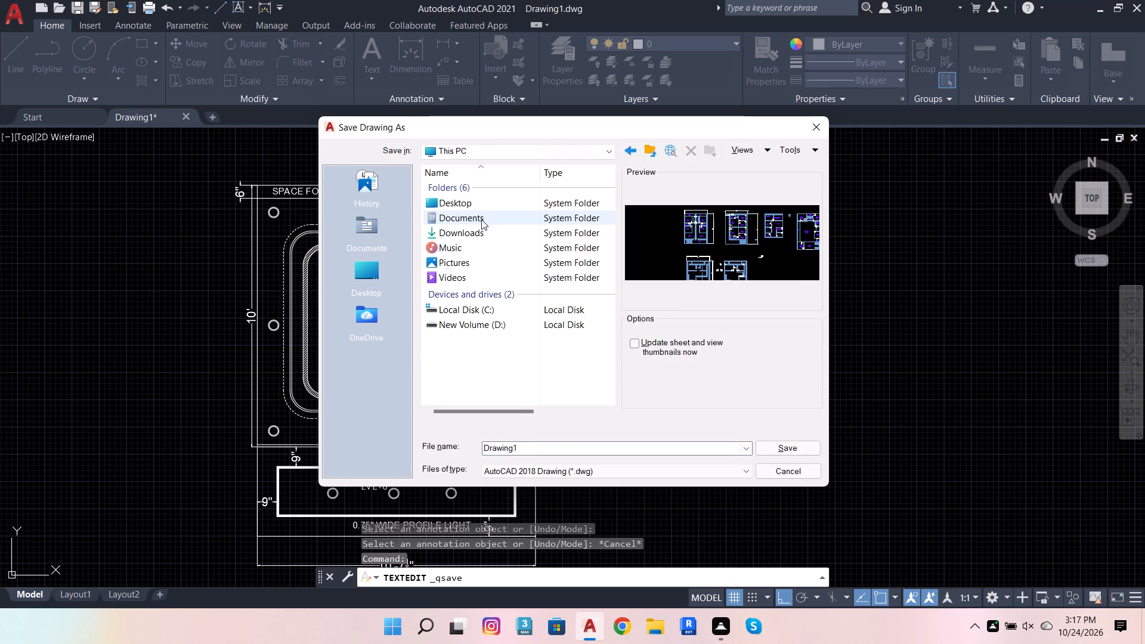
{"action": "double_click", "coordinate": [478, 329]}
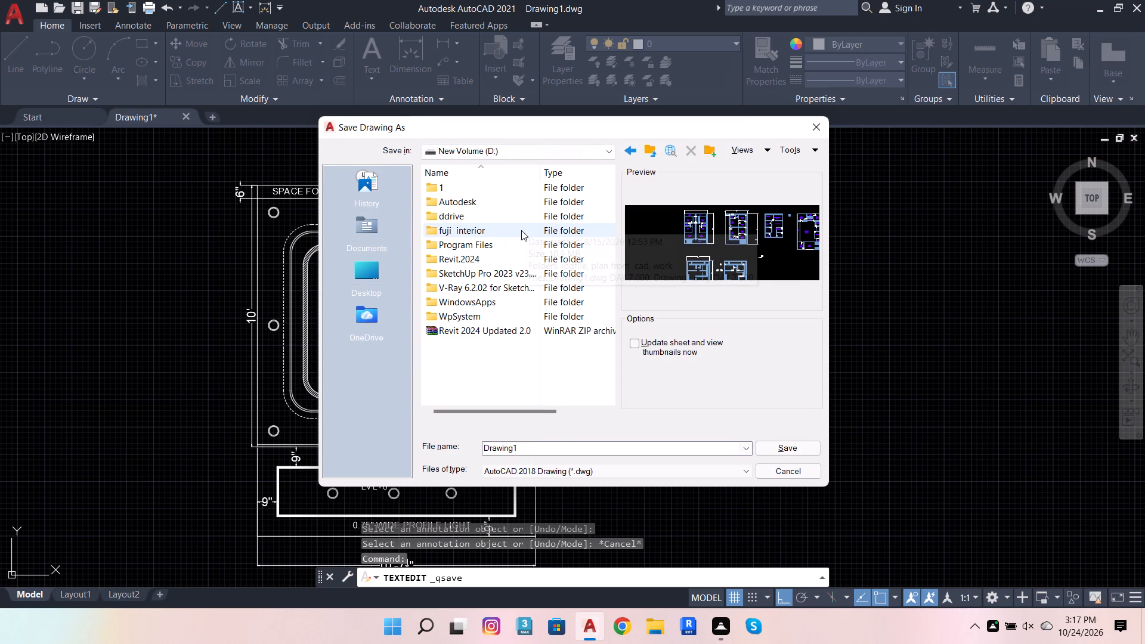
{"action": "double_click", "coordinate": [522, 230]}
{"action": "double_click", "coordinate": [531, 234]}
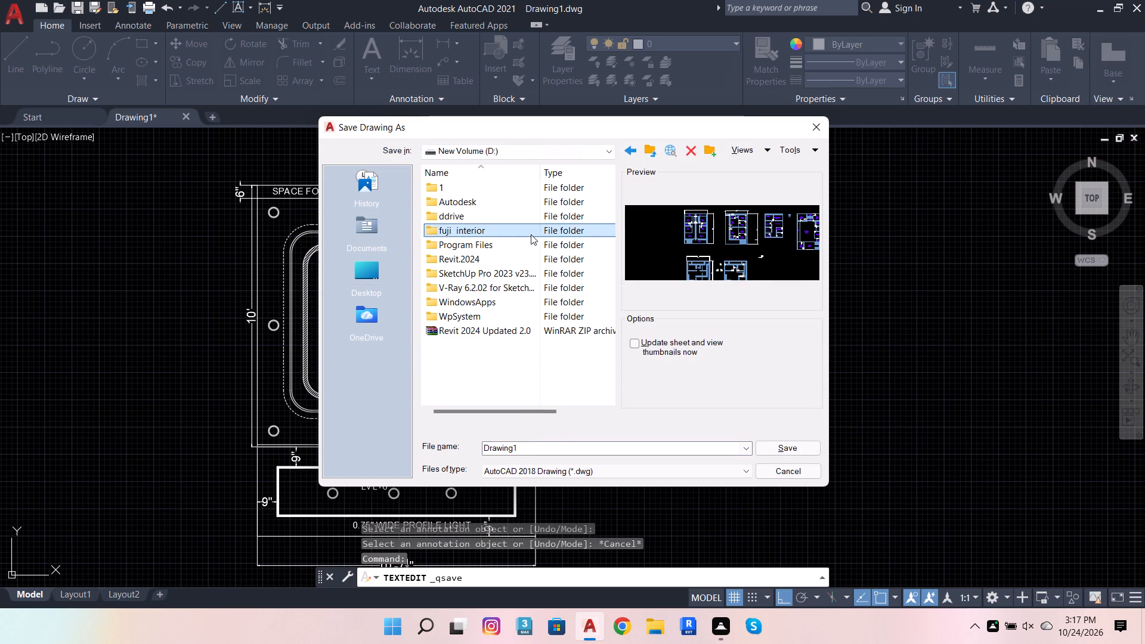
{"action": "double_click", "coordinate": [531, 234]}
{"action": "double_click", "coordinate": [540, 221]}
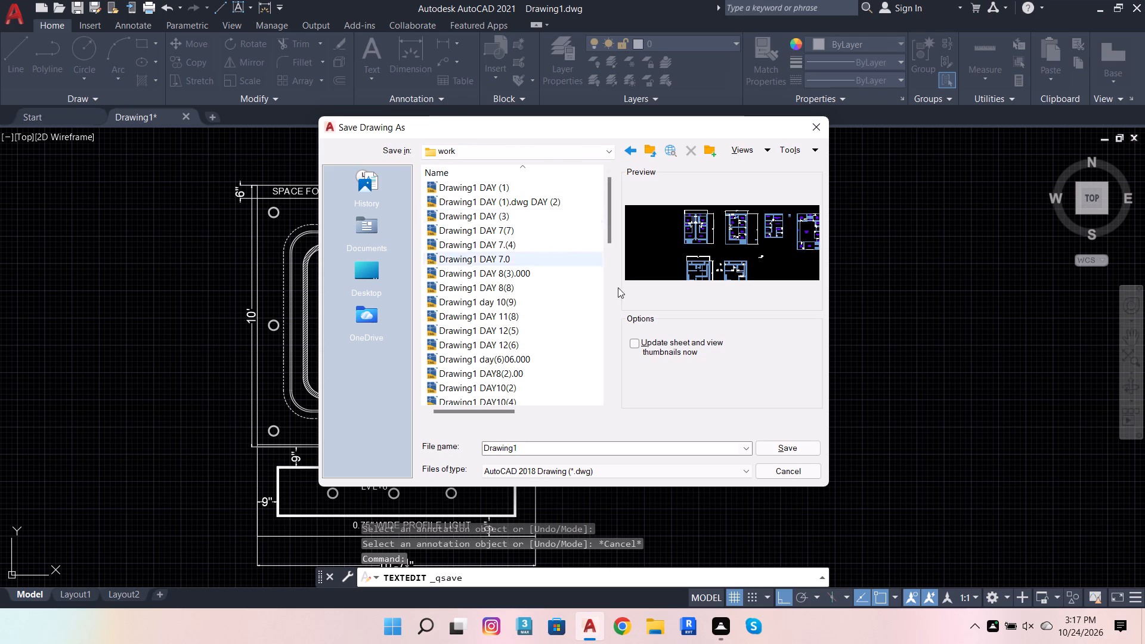
Name the drawing file Drawing1 DAY 12(7) and save it as an AutoCAD 2018 drawing.
{"action": "double_click", "coordinate": [575, 445]}
{"action": "left_click", "coordinate": [575, 445]}
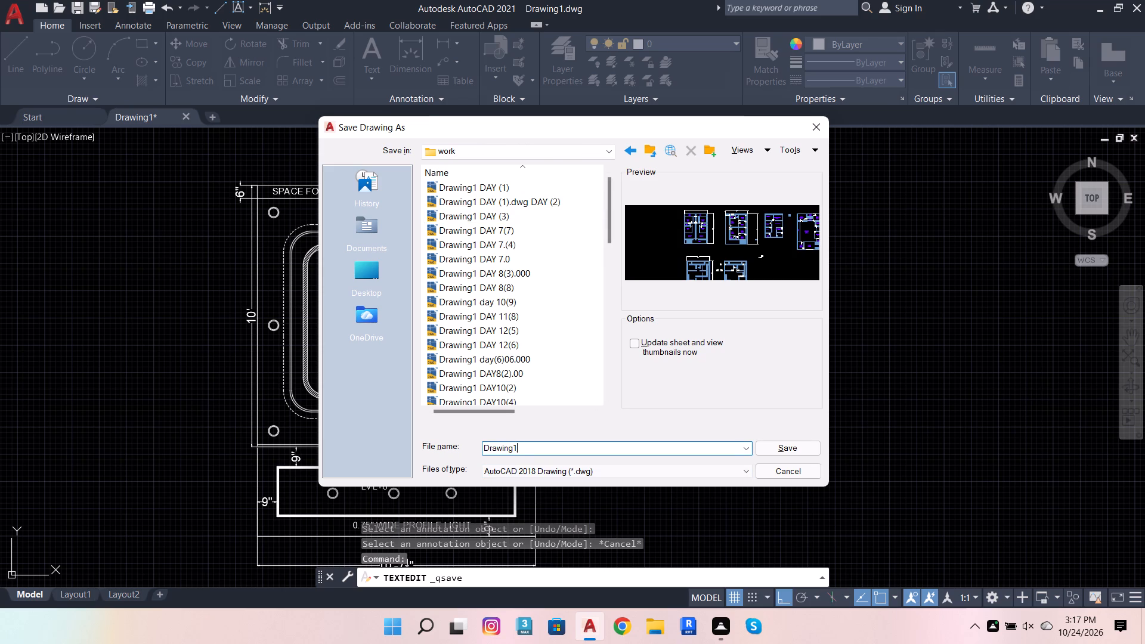
{"action": "key", "text": "space"}
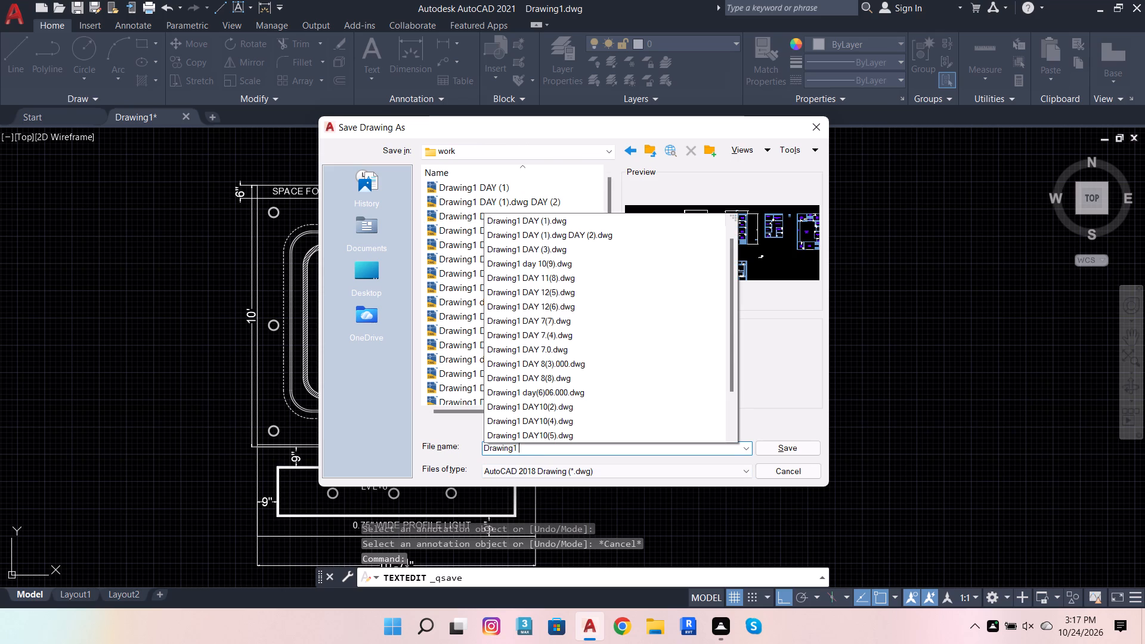
{"action": "type", "text": "DAY"}
{"action": "key", "text": "space"}
{"action": "type", "text": "12"}
{"action": "key", "text": "shift+parenleft"}
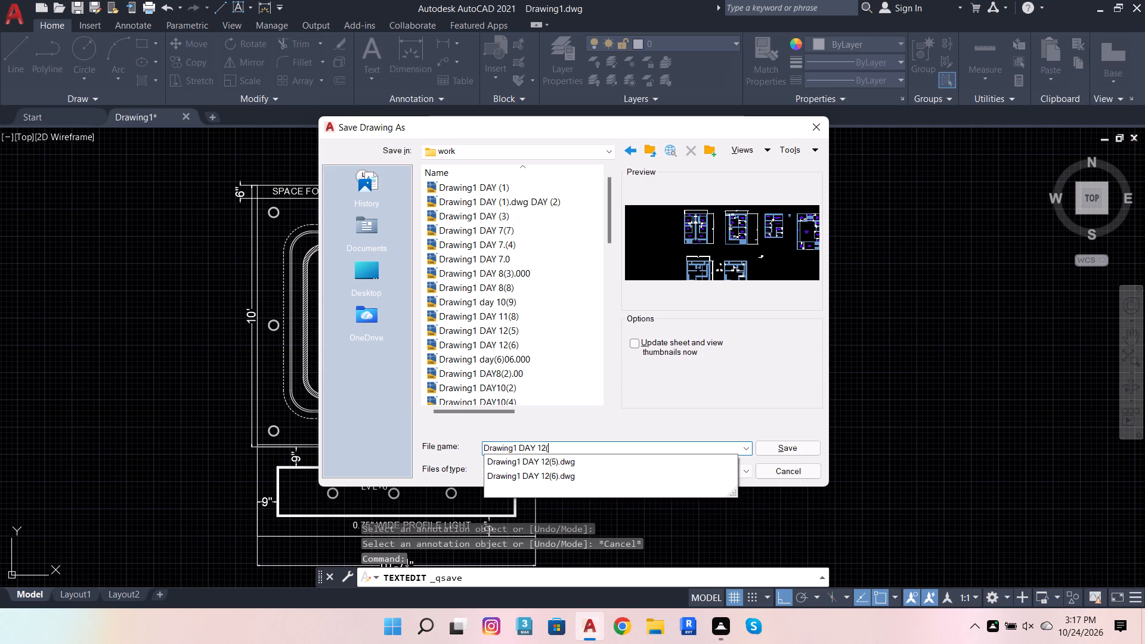
{"action": "key", "text": "7"}
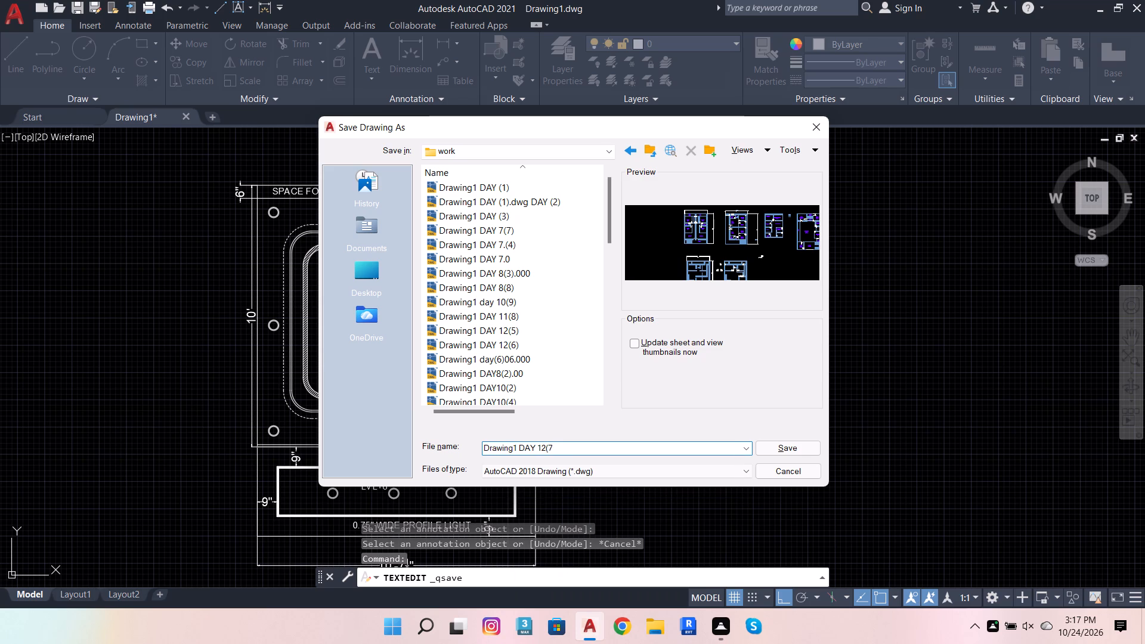
{"action": "key", "text": "shift+parenright"}
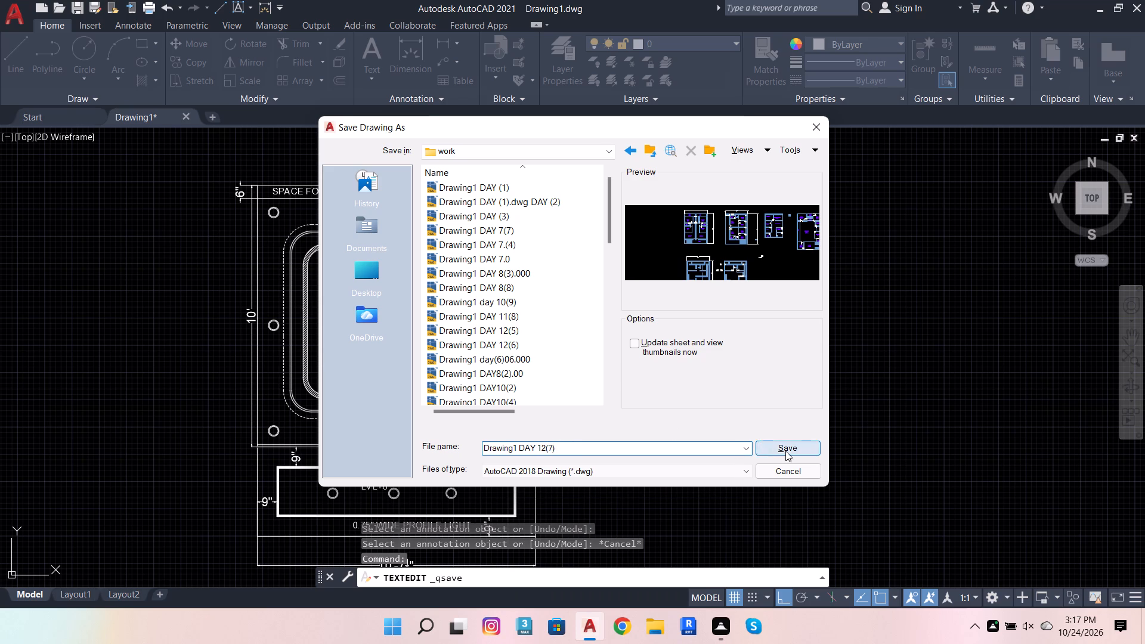
{"action": "left_click", "coordinate": [785, 451]}
Save the drawing once more and close AutoCAD.
{"action": "scroll", "coordinate": [590, 371], "scroll_direction": "down", "scroll_amount": 3}
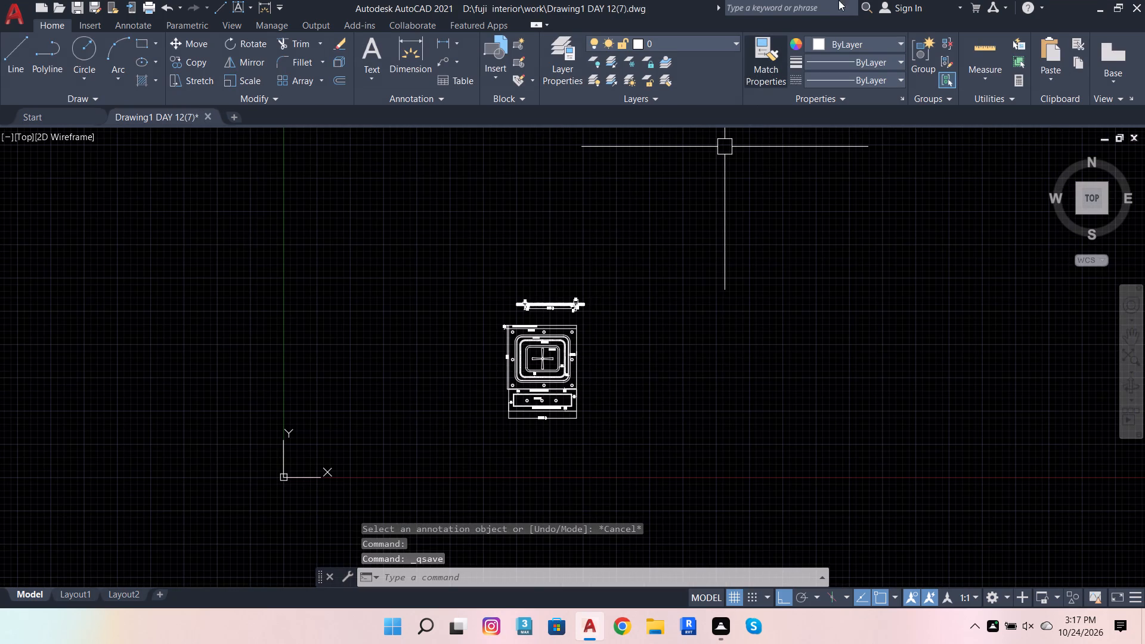
{"action": "key", "text": "ctrl+s"}
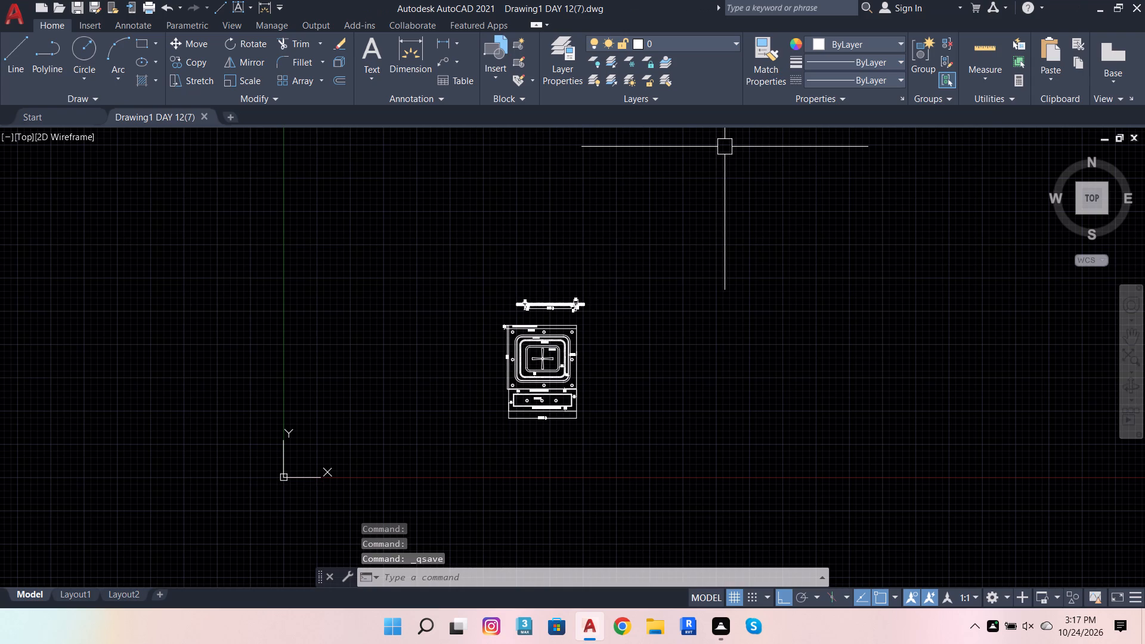
{"action": "left_click", "coordinate": [1144, 0]}
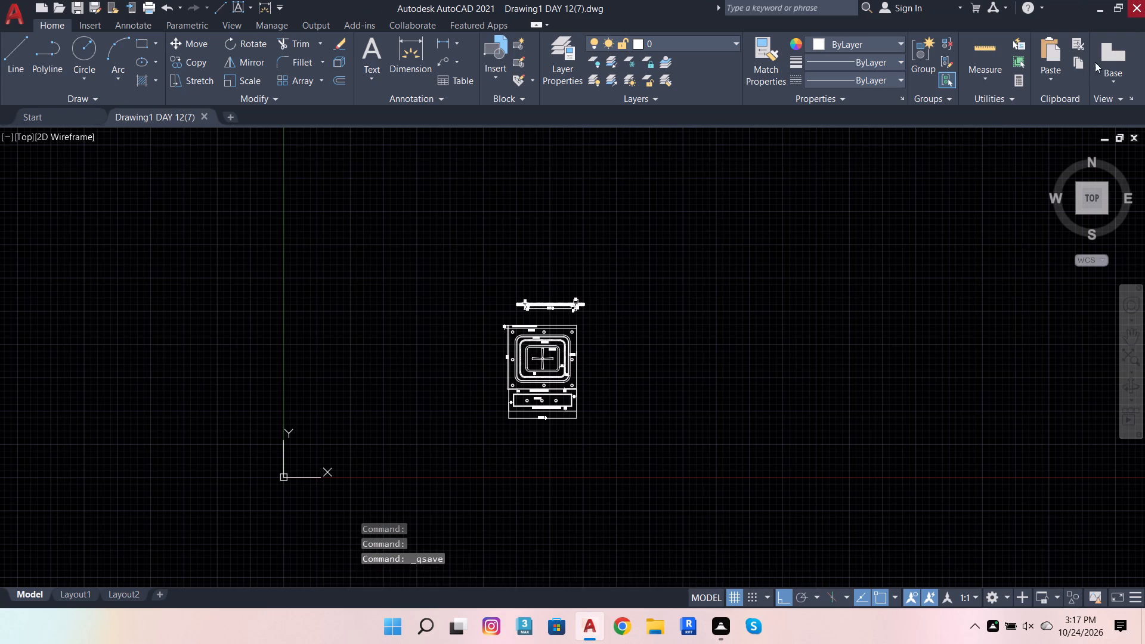
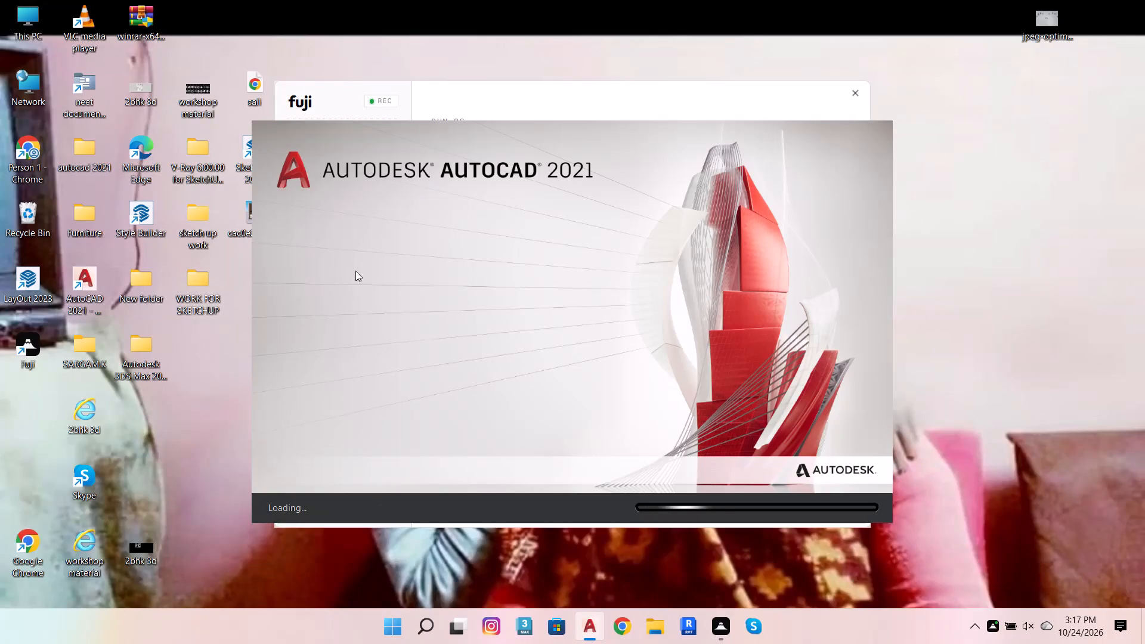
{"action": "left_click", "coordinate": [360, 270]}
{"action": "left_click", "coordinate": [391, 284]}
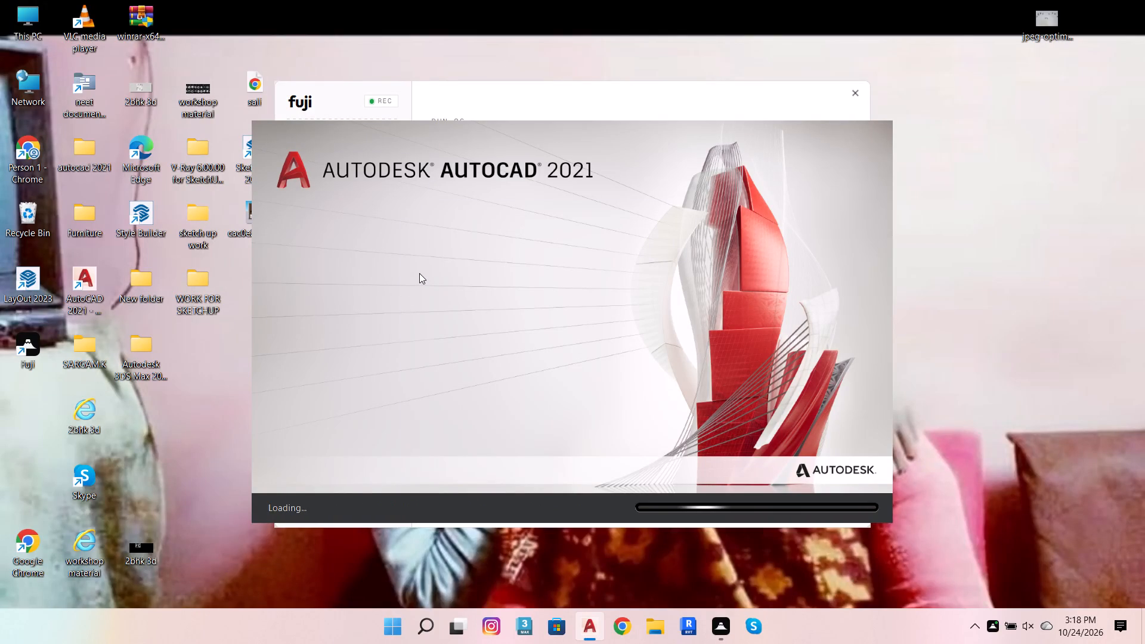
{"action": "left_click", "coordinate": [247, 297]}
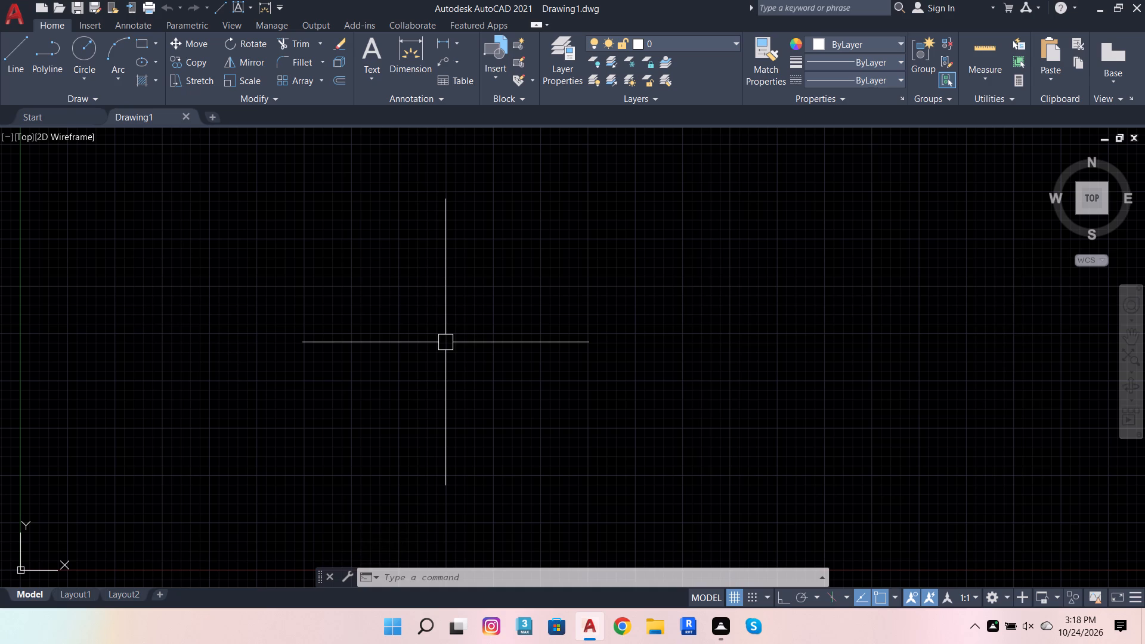
Apply the file open and save options, with AutoCAD 2018 Drawing as the save format.
{"action": "type", "text": "OP"}
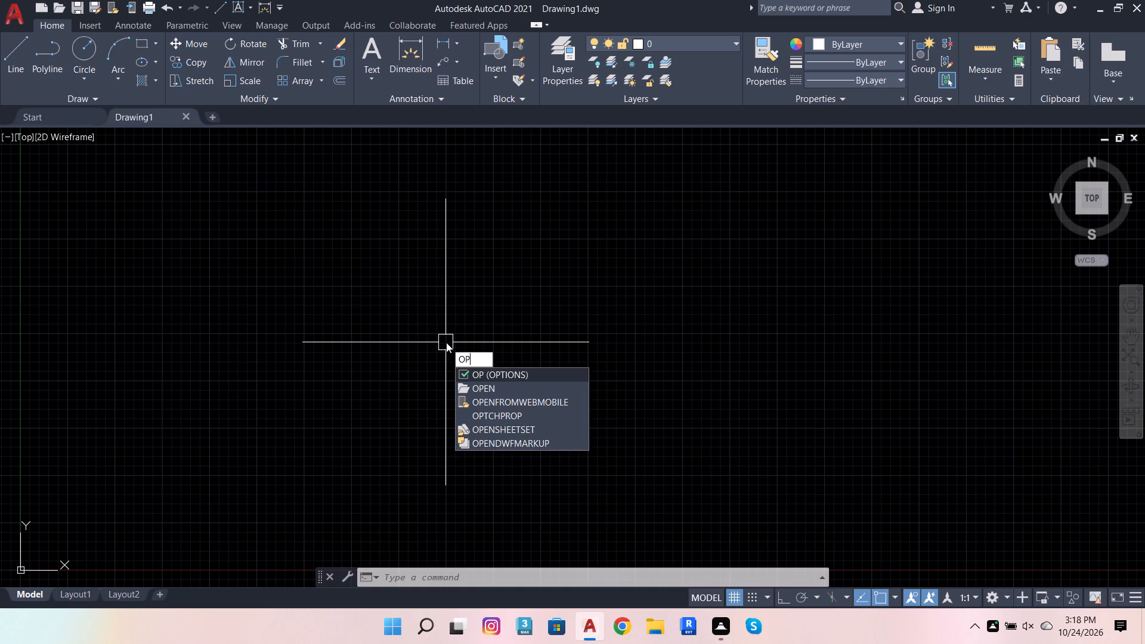
{"action": "left_click", "coordinate": [497, 373]}
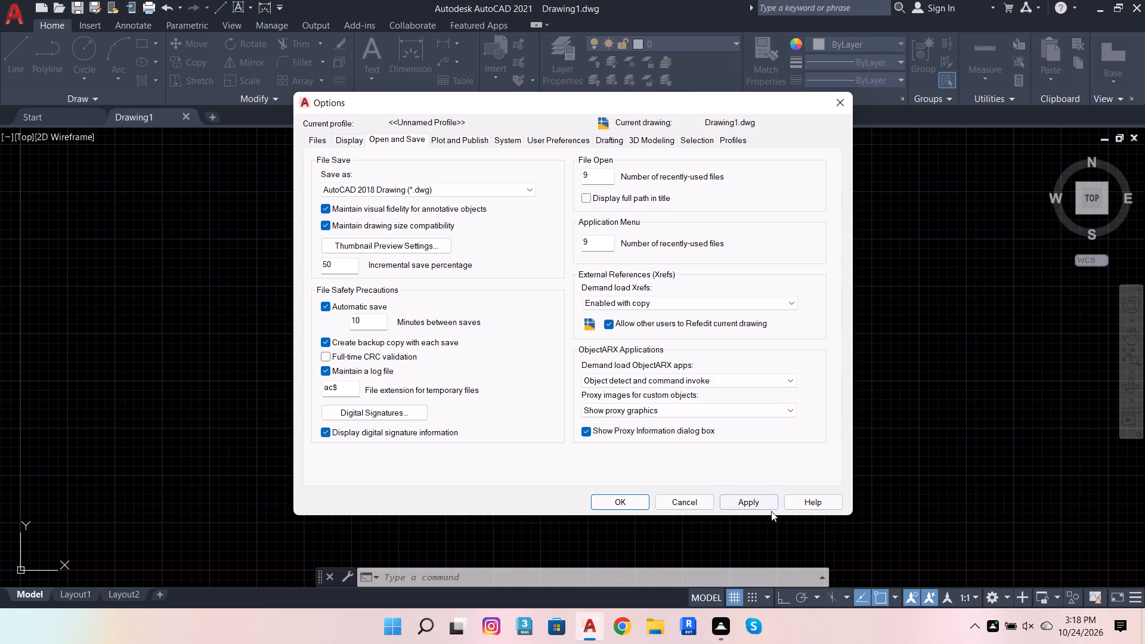
{"action": "left_click", "coordinate": [750, 506]}
{"action": "left_click", "coordinate": [629, 500]}
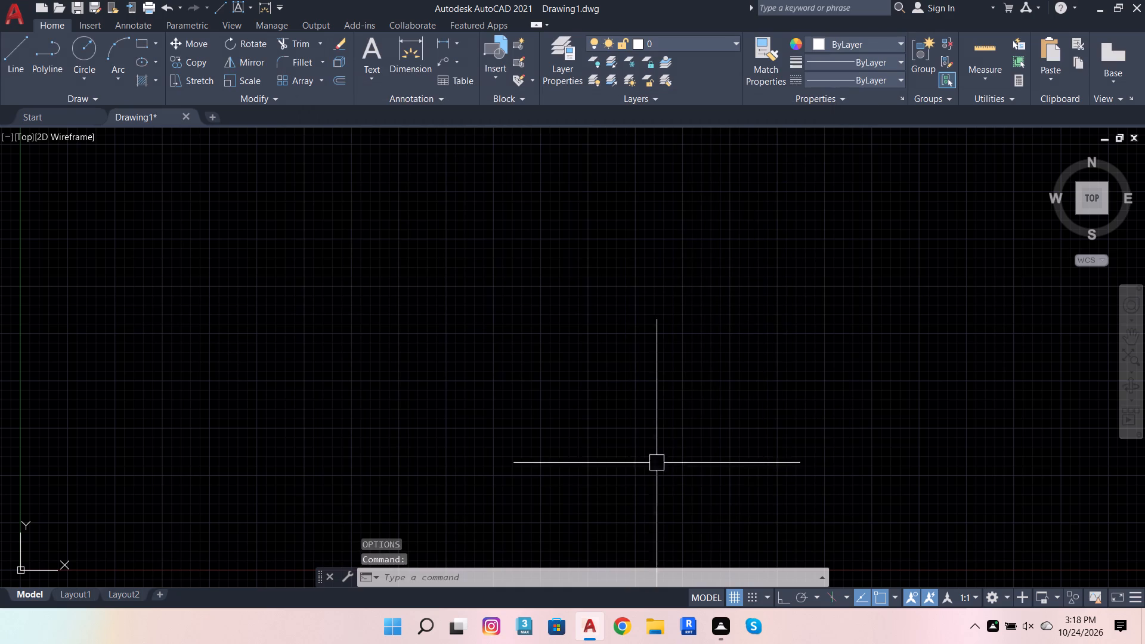
Set the drawing's length units to Architectural with a precision of 0'-0".
{"action": "scroll", "coordinate": [691, 440], "scroll_direction": "down", "scroll_amount": 1}
{"action": "scroll", "coordinate": [705, 461], "scroll_direction": "up", "scroll_amount": 1}
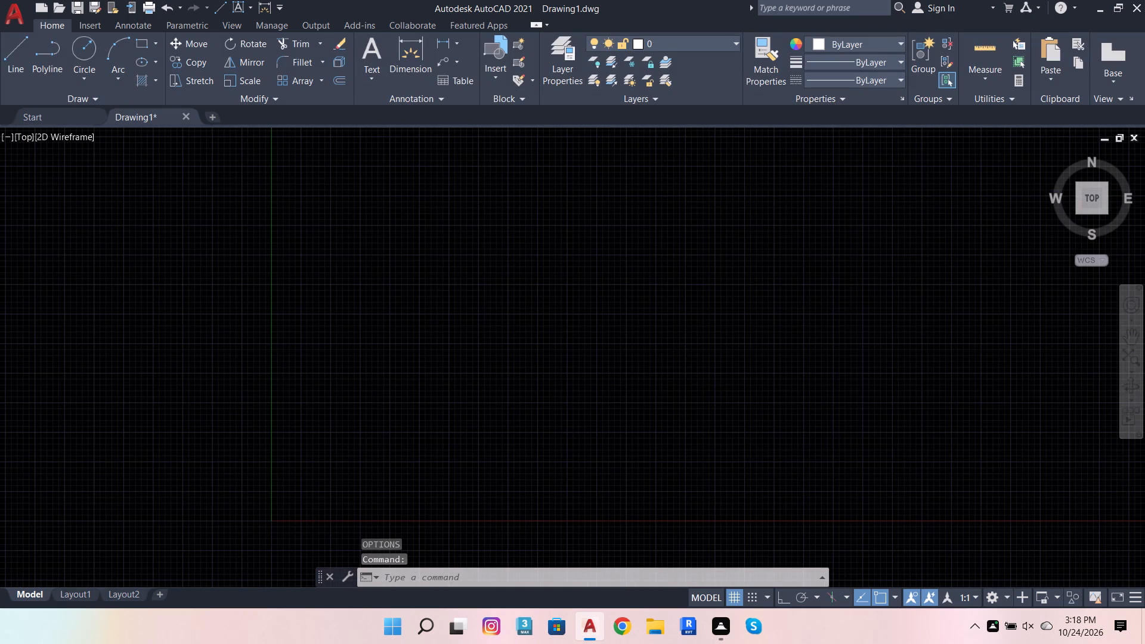
{"action": "key", "text": "u"}
{"action": "key", "text": "n"}
{"action": "left_click", "coordinate": [741, 491]}
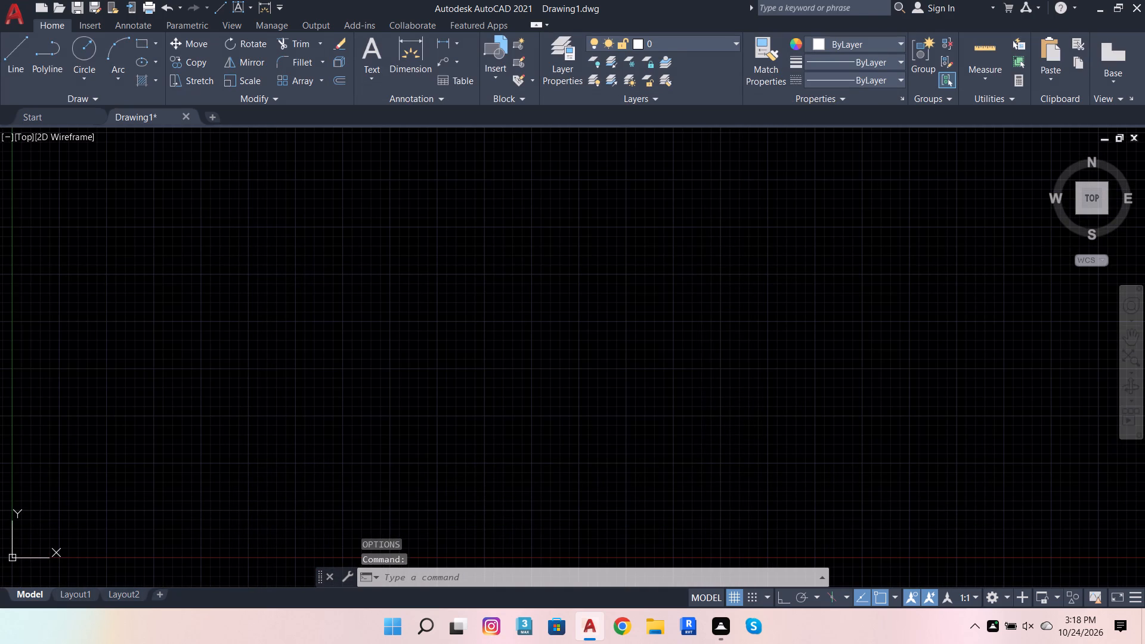
{"action": "left_click", "coordinate": [500, 202]}
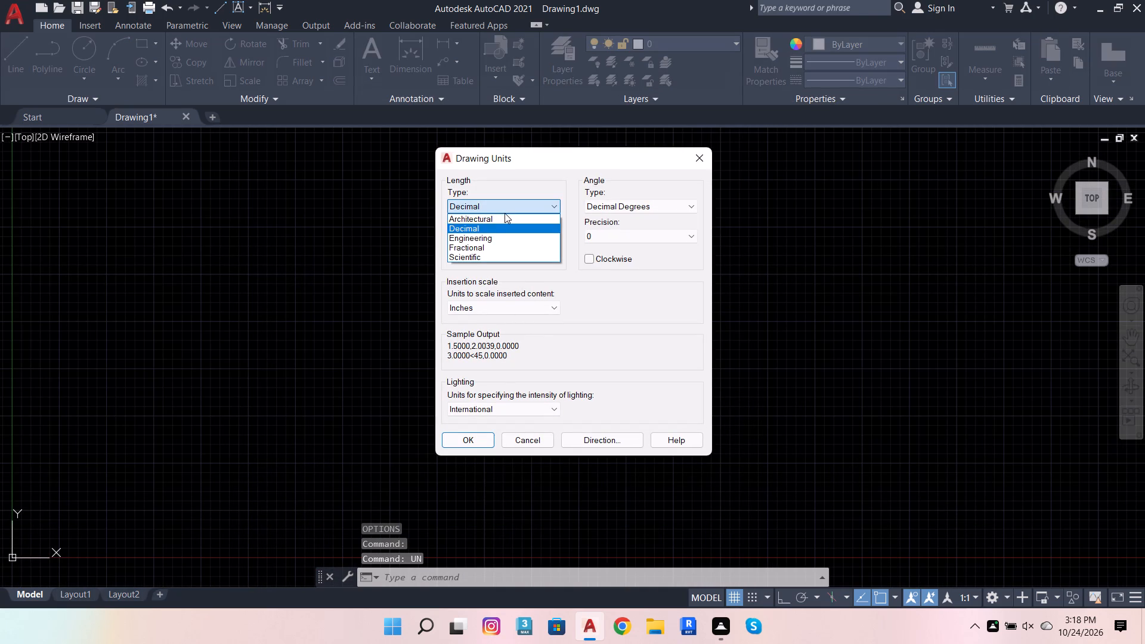
{"action": "left_click", "coordinate": [505, 222]}
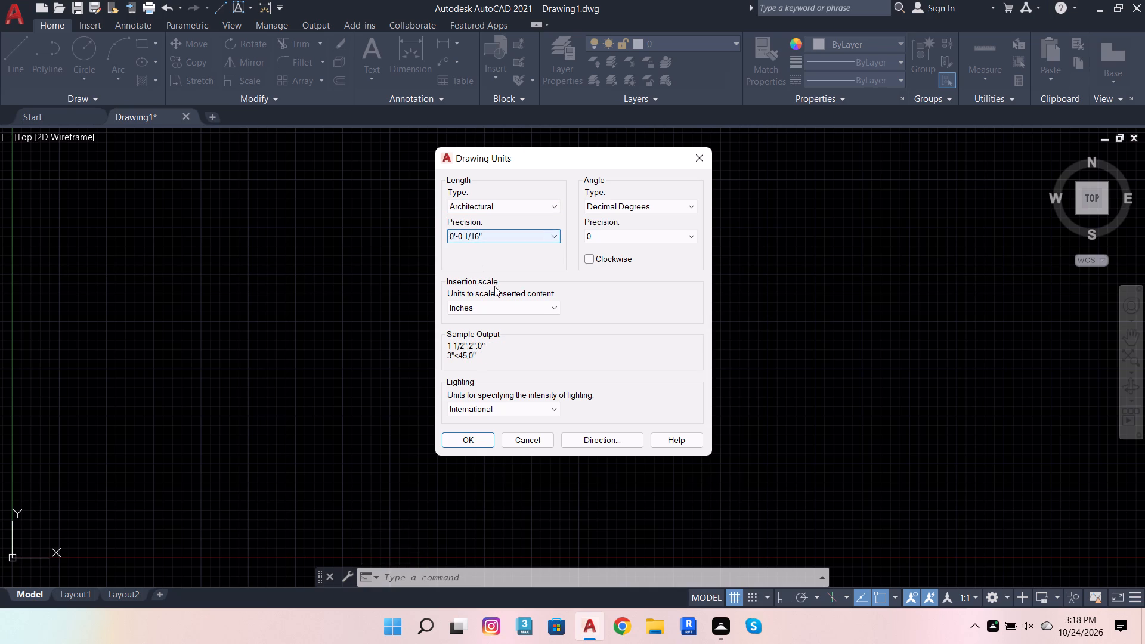
{"action": "left_click", "coordinate": [509, 239]}
{"action": "left_click", "coordinate": [498, 246]}
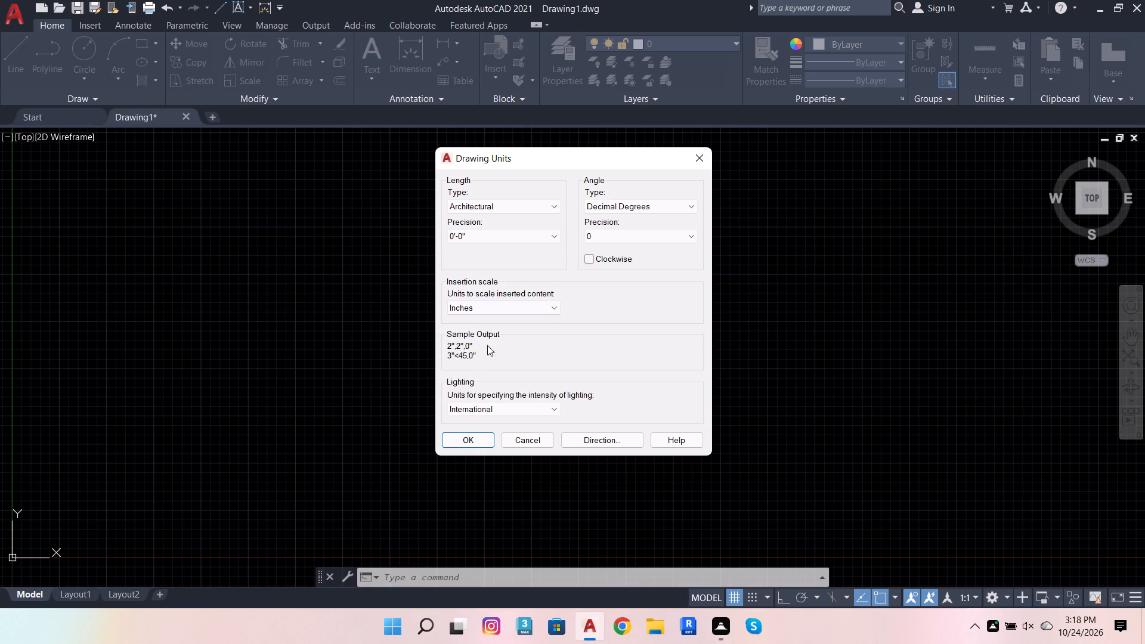
{"action": "left_click", "coordinate": [481, 439]}
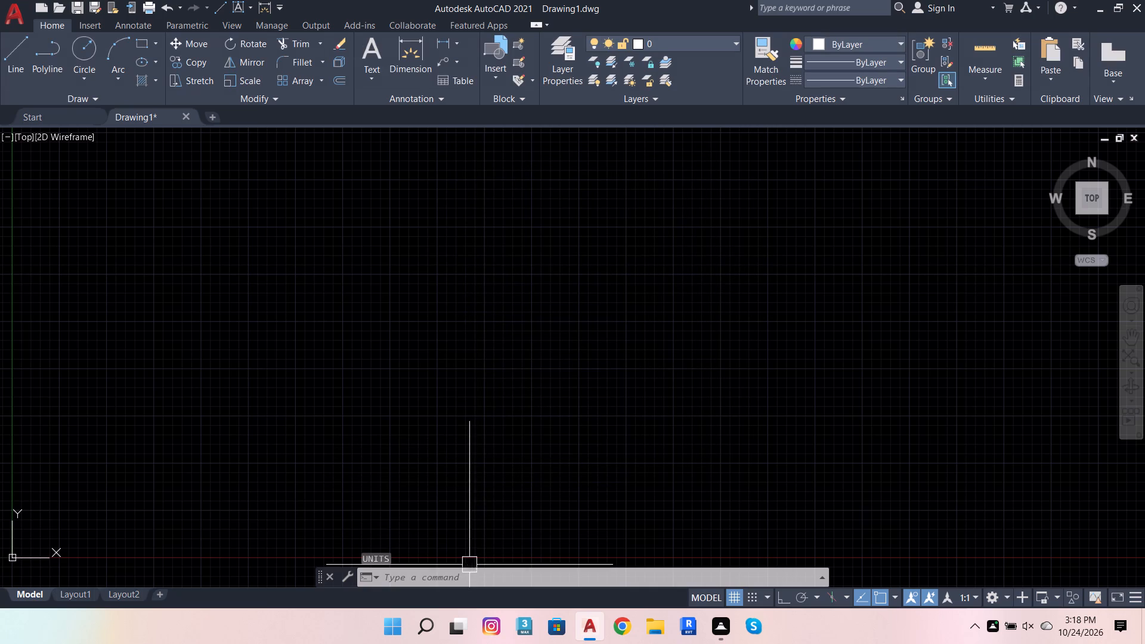
Set the model space limits to an upper right corner of 30',60', keeping the default lower left corner, and zoom to all.
{"action": "left_click", "coordinate": [468, 571]}
{"action": "type", "text": "LIM"}
{"action": "type", "text": "IT"}
{"action": "key", "text": "s"}
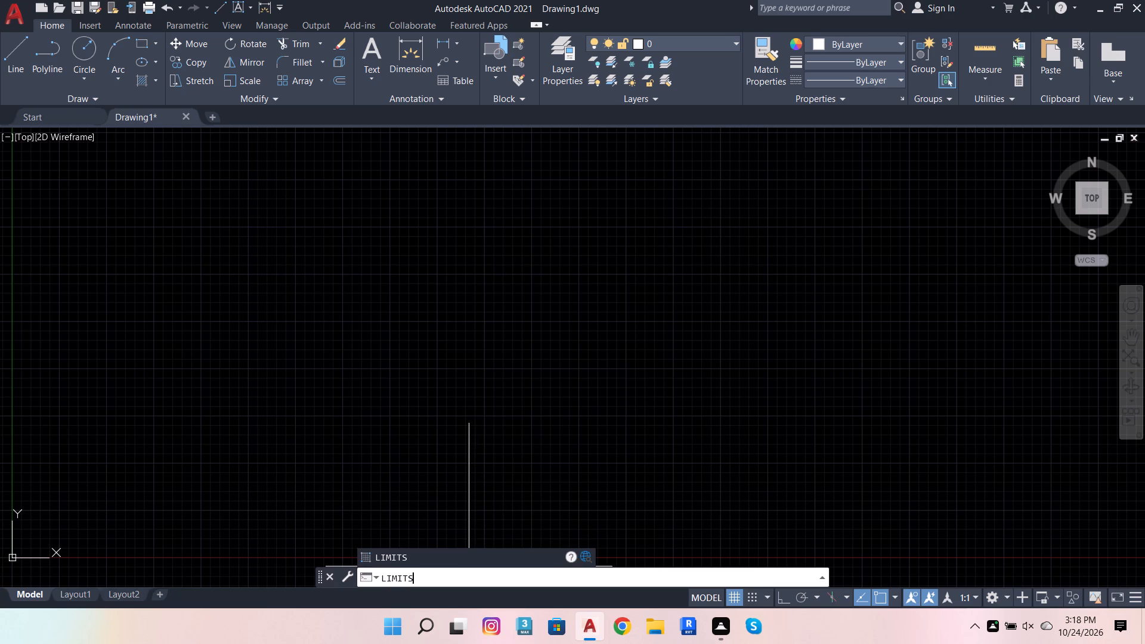
{"action": "key", "text": "Return"}
{"action": "key", "text": "Return"}
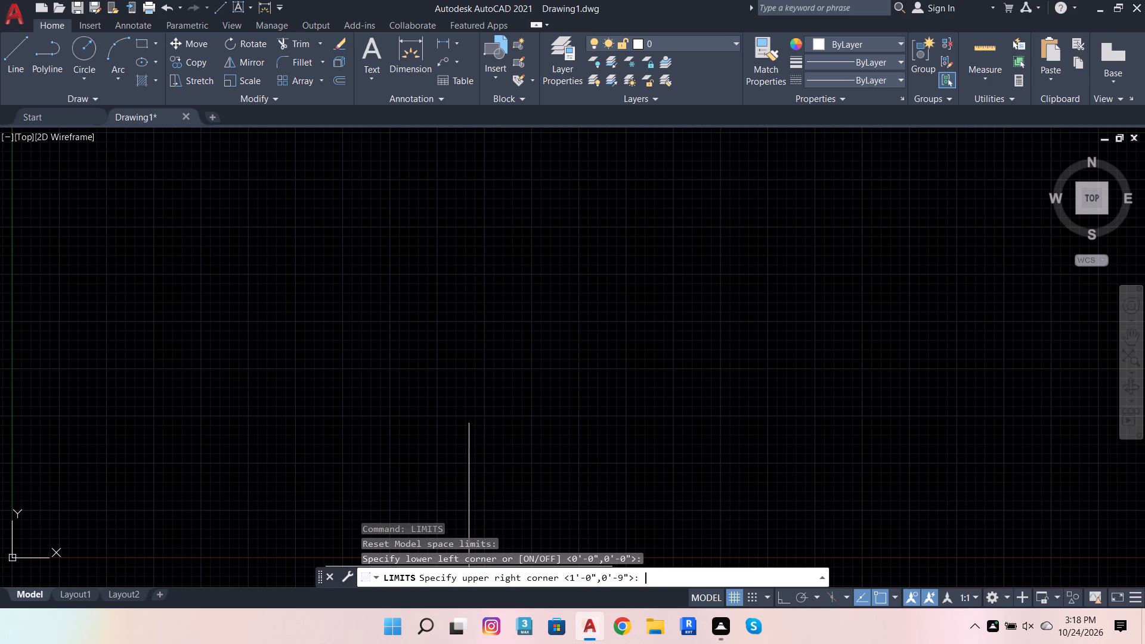
{"action": "left_click", "coordinate": [673, 574]}
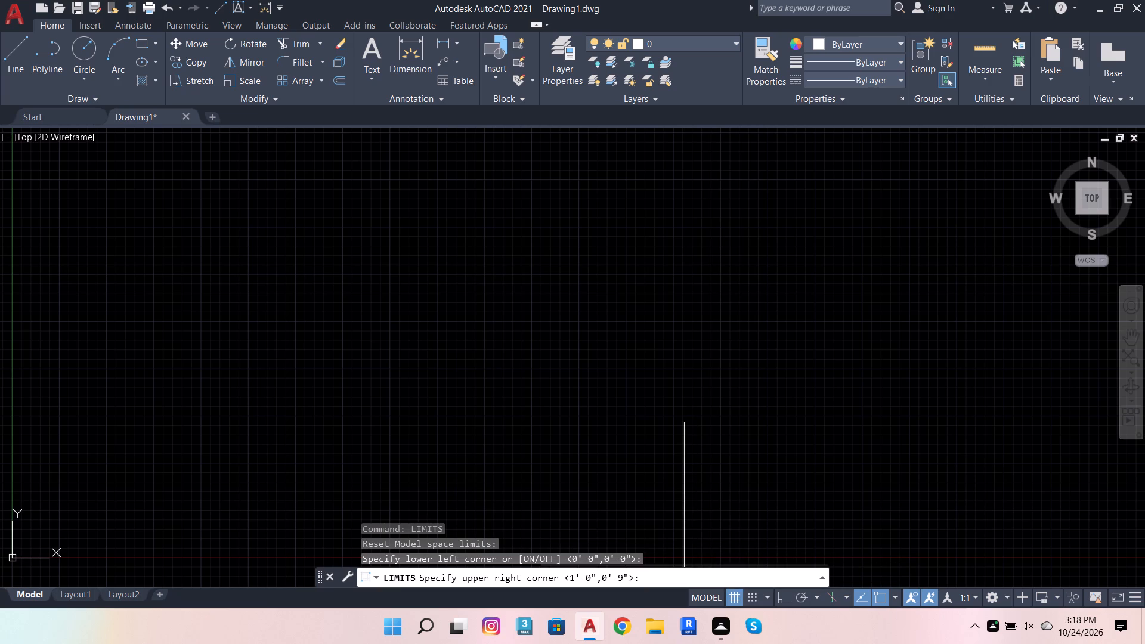
{"action": "type", "text": "30',"}
{"action": "type", "text": "60'"}
{"action": "key", "text": "Return"}
{"action": "key", "text": "z"}
{"action": "key", "text": "Return"}
{"action": "key", "text": "a"}
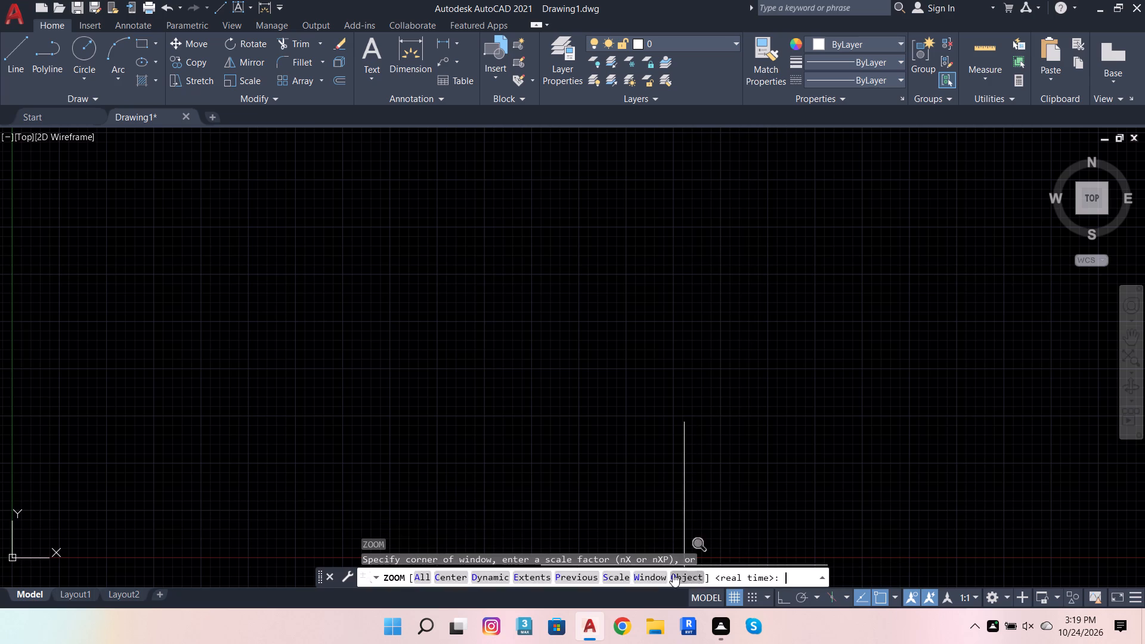
{"action": "key", "text": "Return"}
With Ortho on, draw the horizontal top edge as consecutive line segments of 1'2", 2'4" and 2'7".
{"action": "scroll", "coordinate": [82, 479], "scroll_direction": "down", "scroll_amount": 3}
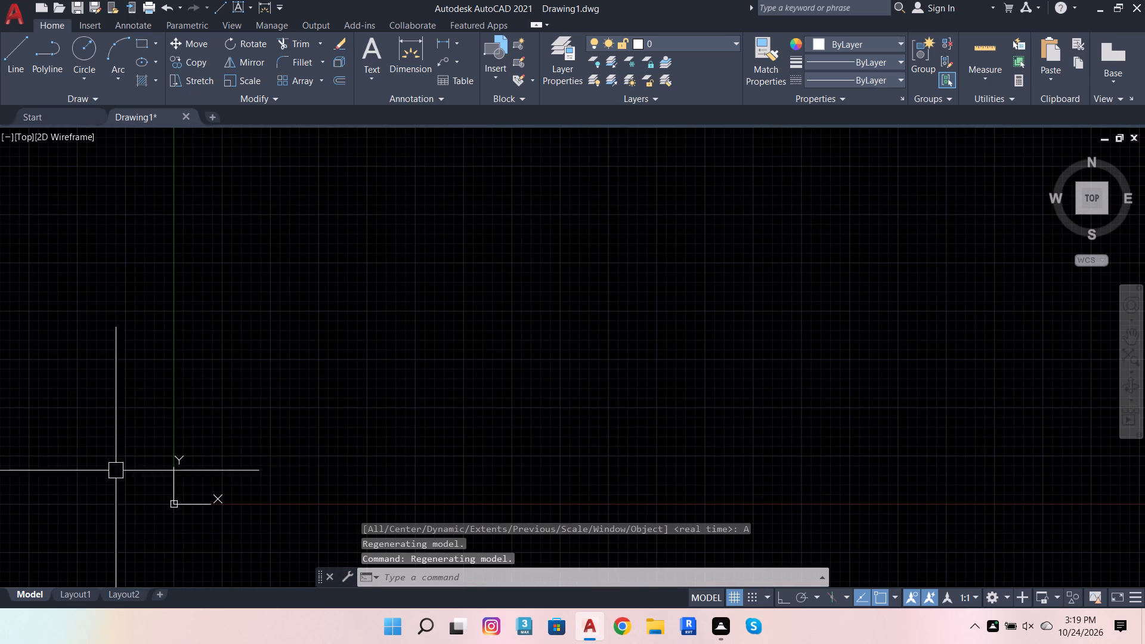
{"action": "scroll", "coordinate": [472, 423], "scroll_direction": "up", "scroll_amount": 2}
{"action": "left_click", "coordinate": [11, 46]}
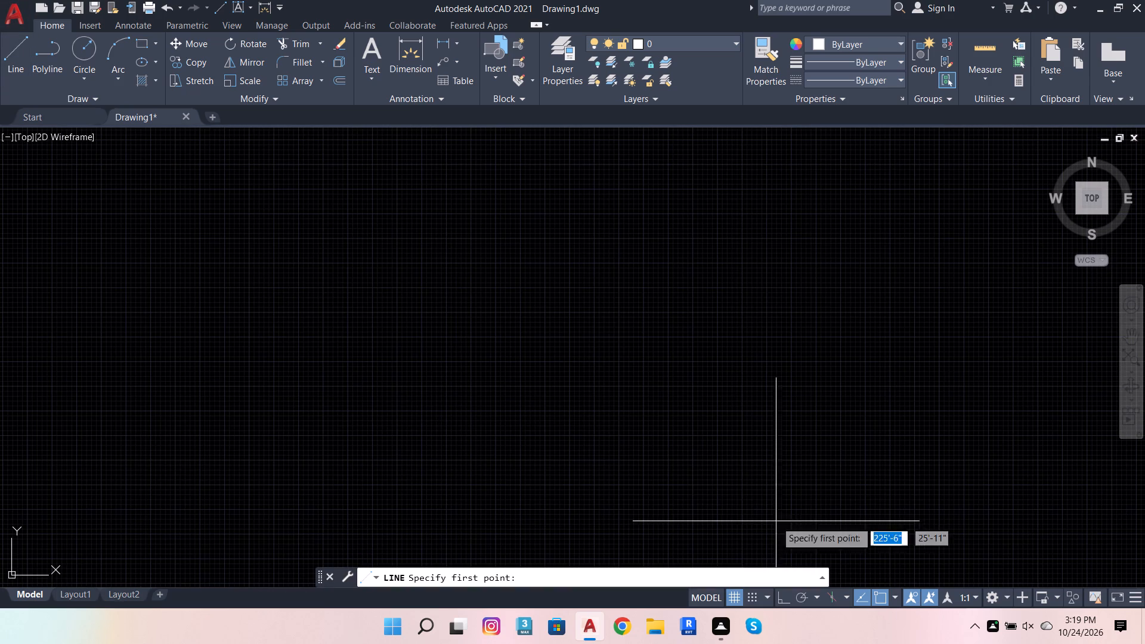
{"action": "left_click", "coordinate": [790, 599]}
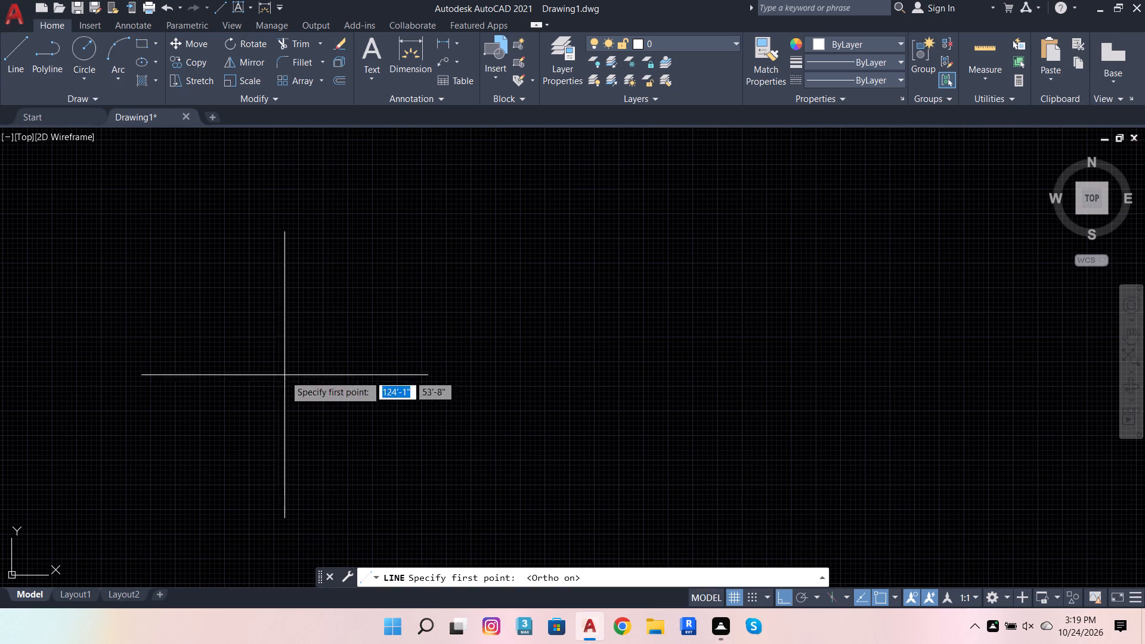
{"action": "left_click", "coordinate": [163, 336]}
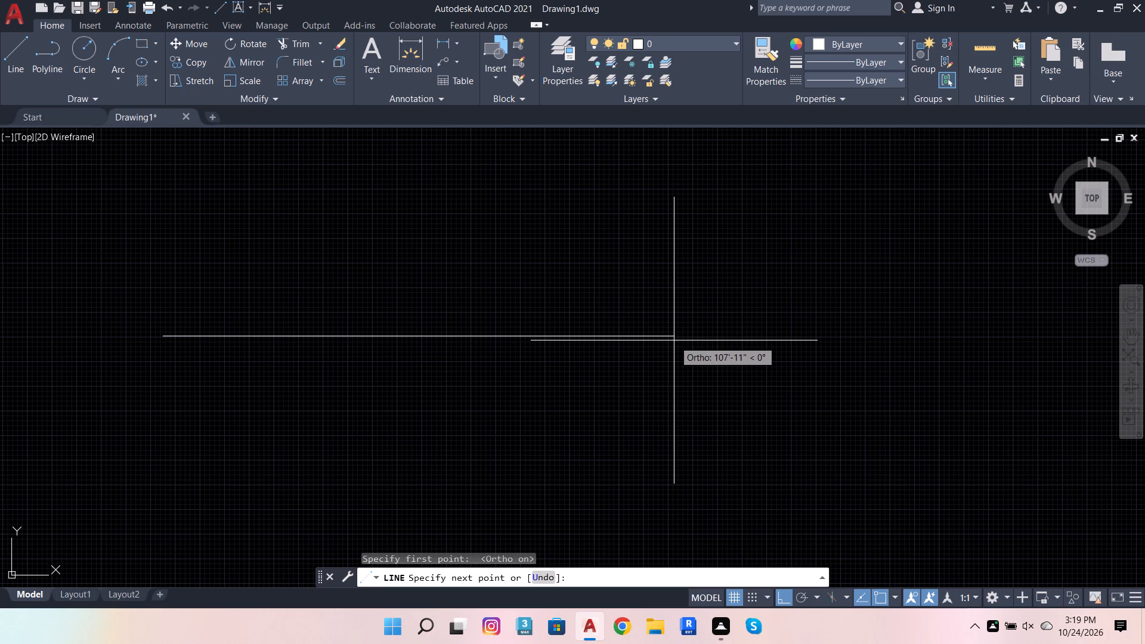
{"action": "type", "text": "1'2"}
{"action": "key", "text": "Return"}
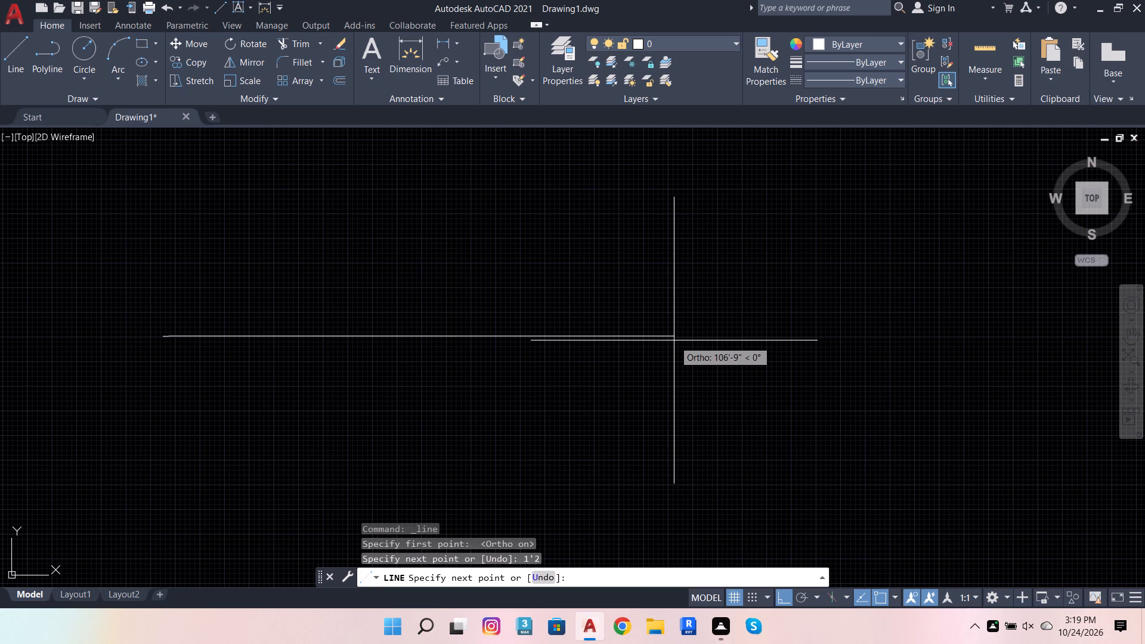
{"action": "scroll", "coordinate": [155, 366], "scroll_direction": "up", "scroll_amount": 3}
{"action": "scroll", "coordinate": [187, 259], "scroll_direction": "up", "scroll_amount": 2}
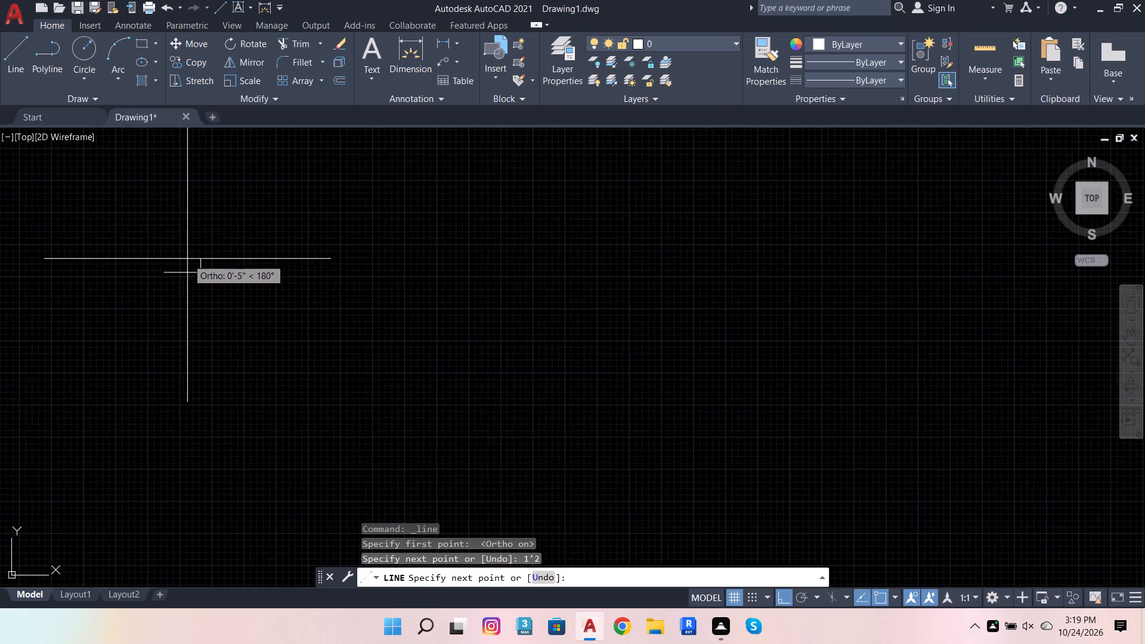
{"action": "scroll", "coordinate": [187, 259], "scroll_direction": "up", "scroll_amount": 2}
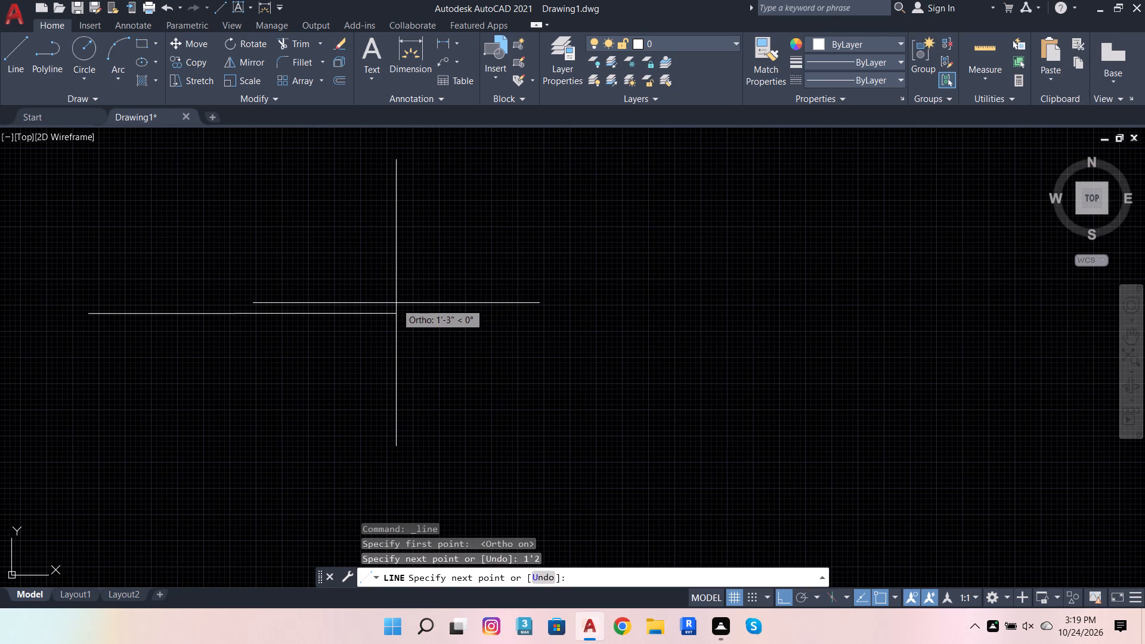
{"action": "type", "text": "2'4"}
{"action": "key", "text": "Return"}
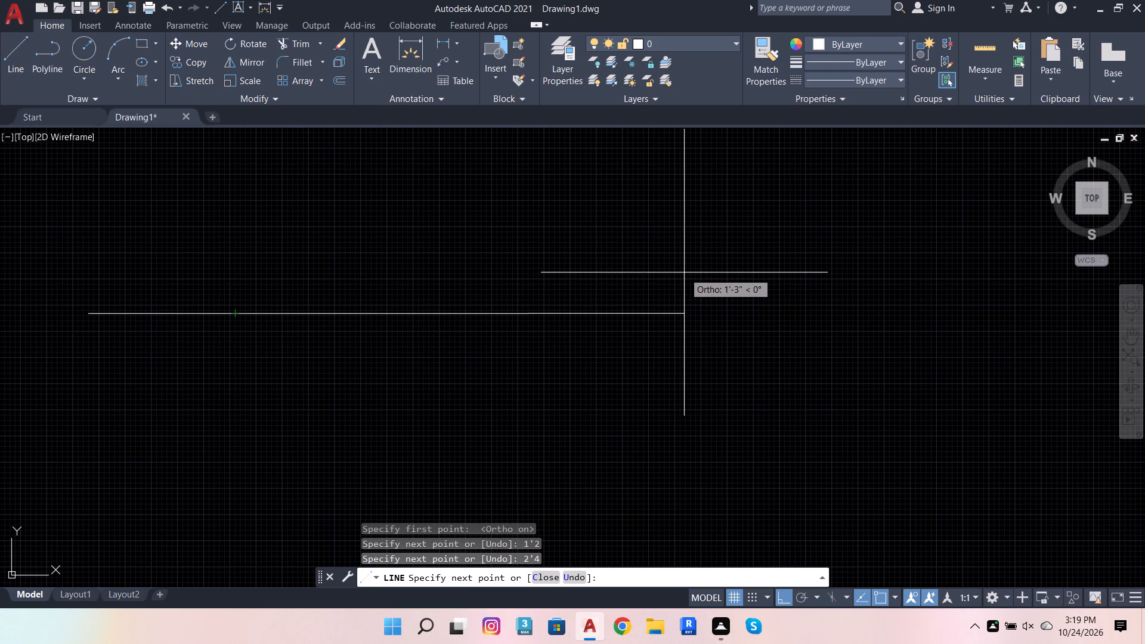
{"action": "type", "text": "2'7"}
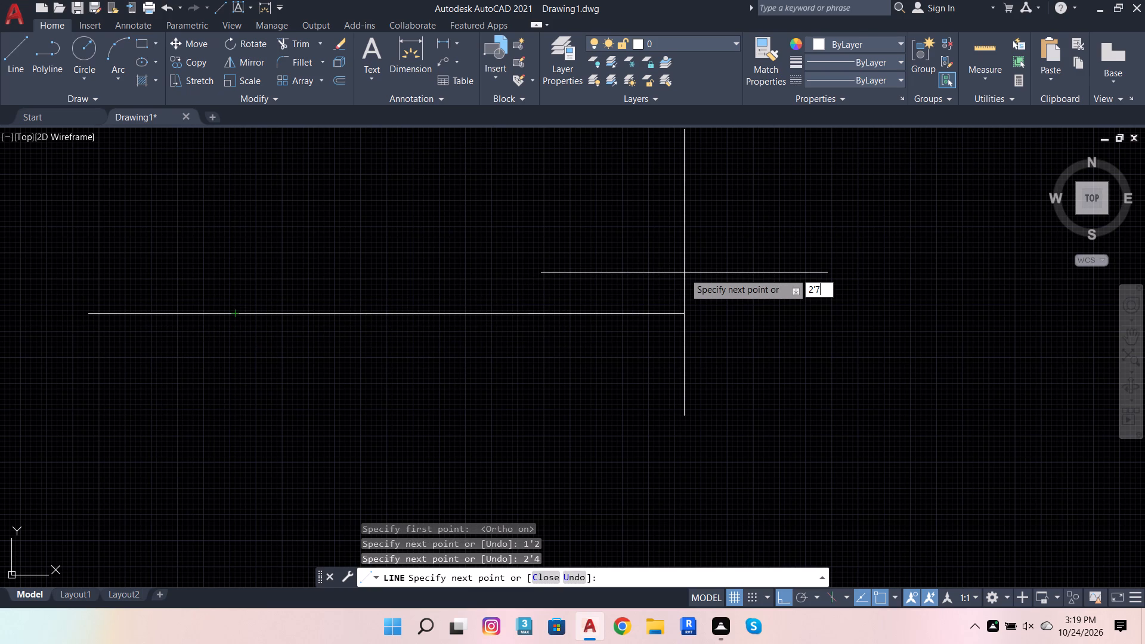
{"action": "key", "text": "Return"}
Continue the line 7'8" down for the right edge and draw the bottom edge leftward past the top edge's start.
{"action": "scroll", "coordinate": [692, 285], "scroll_direction": "down", "scroll_amount": 3}
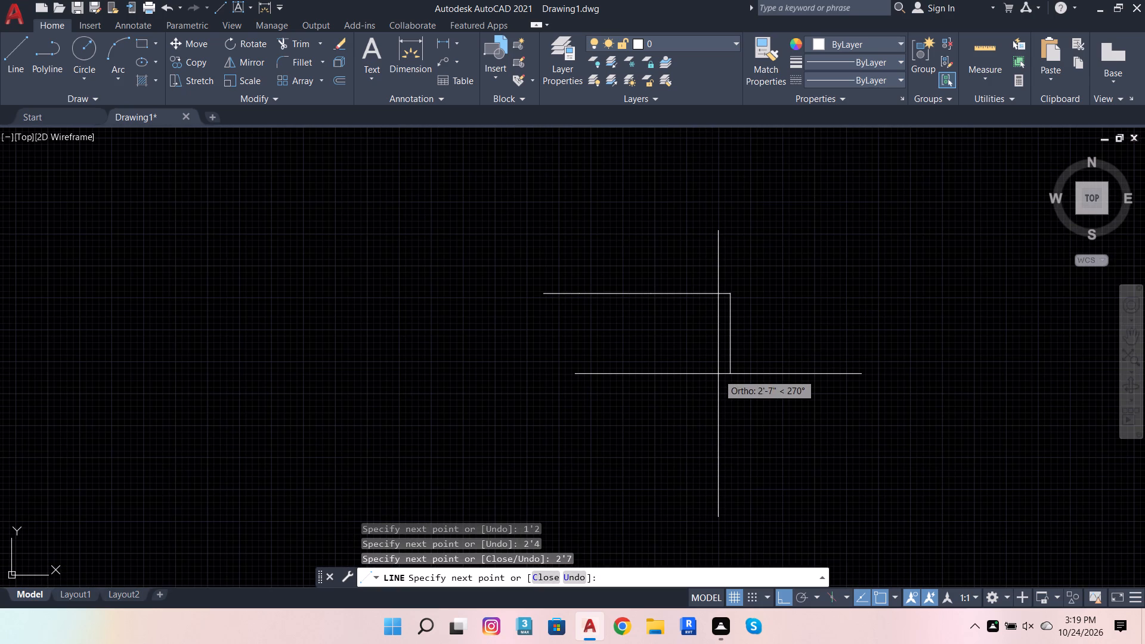
{"action": "type", "text": "7'8"}
{"action": "key", "text": "Return"}
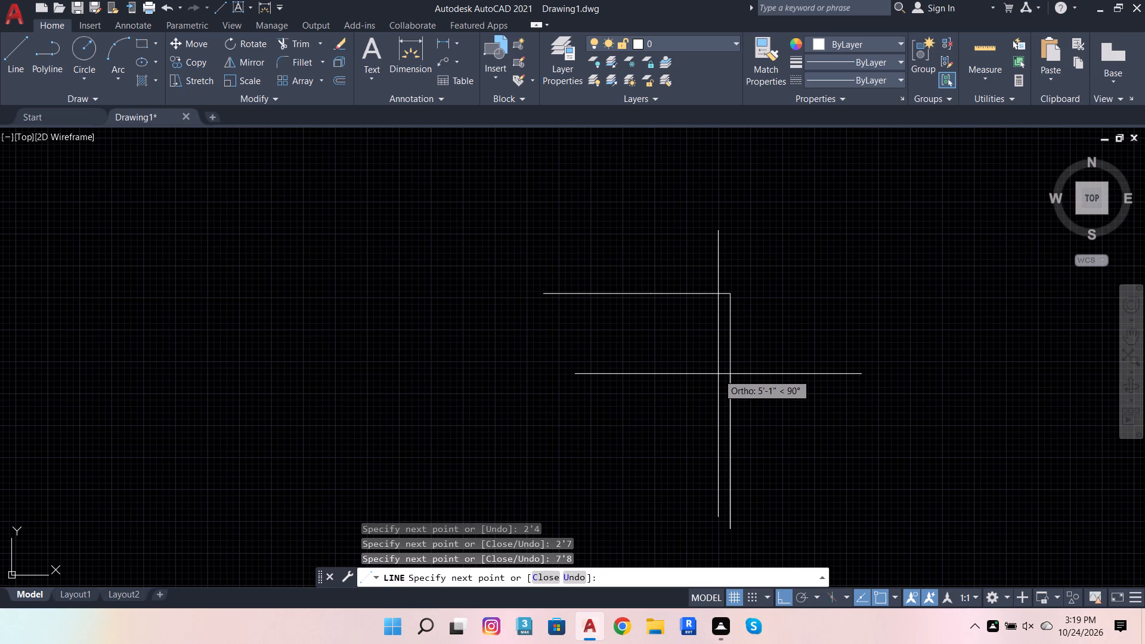
{"action": "scroll", "coordinate": [414, 402], "scroll_direction": "down", "scroll_amount": 2}
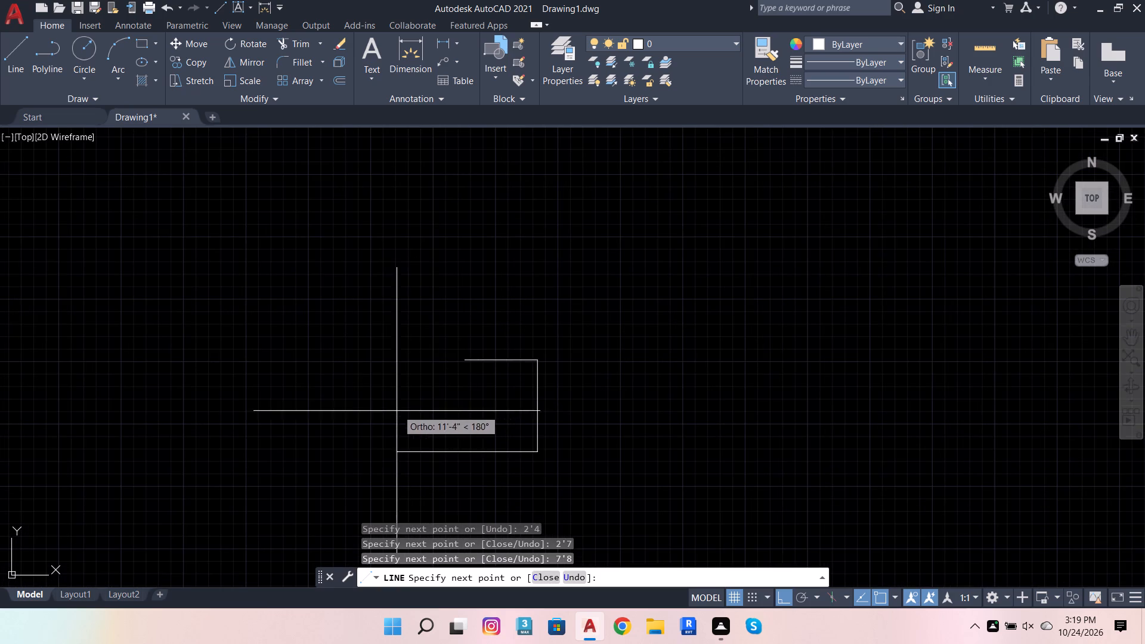
{"action": "left_click", "coordinate": [387, 414]}
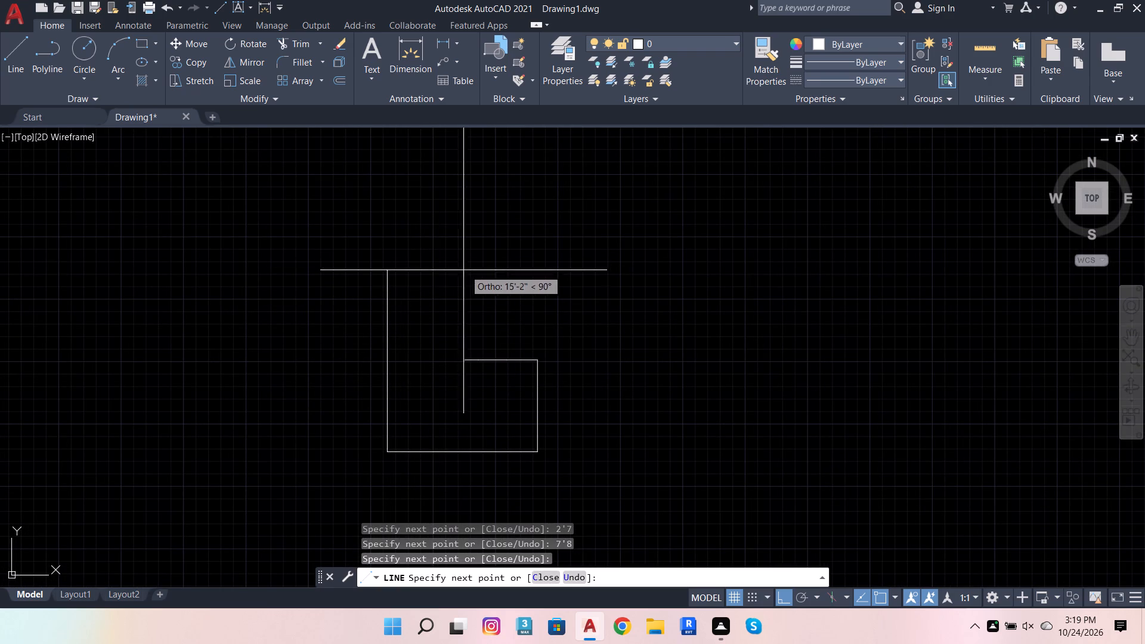
{"action": "key", "text": "space"}
Draw a vertical line about 10'-7" down from the top edge's start, crossing the bottom edge, as the left side.
{"action": "key", "text": "space"}
{"action": "left_click", "coordinate": [468, 358]}
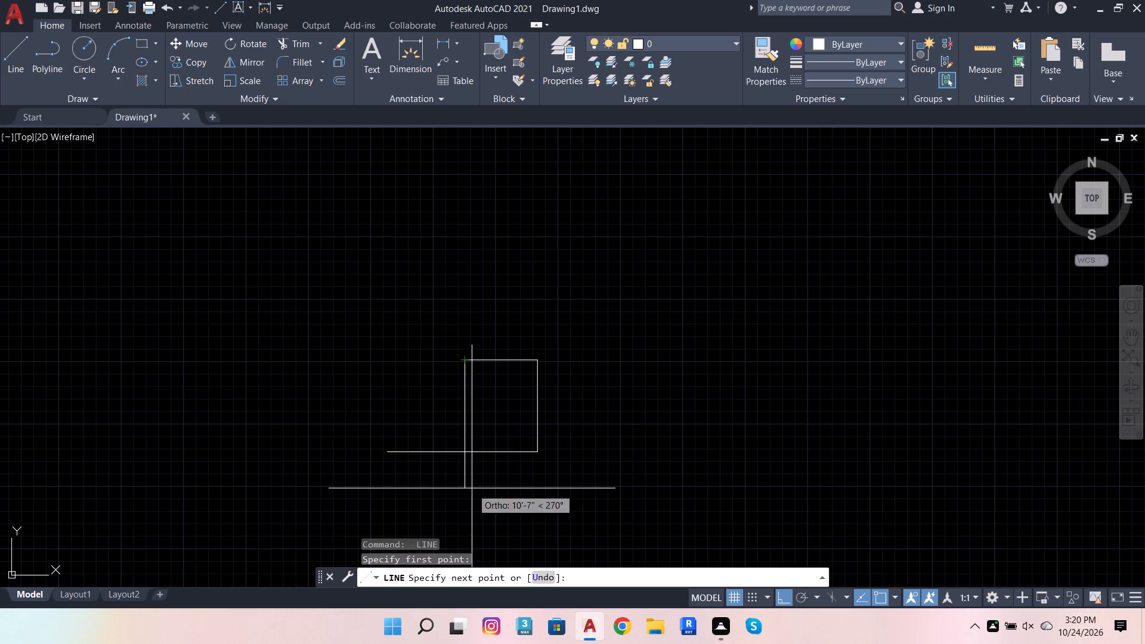
{"action": "left_click", "coordinate": [473, 488]}
Trim the overhanging ends of the bottom and left lines at their crossing to leave a closed rectangle.
{"action": "left_click", "coordinate": [299, 38]}
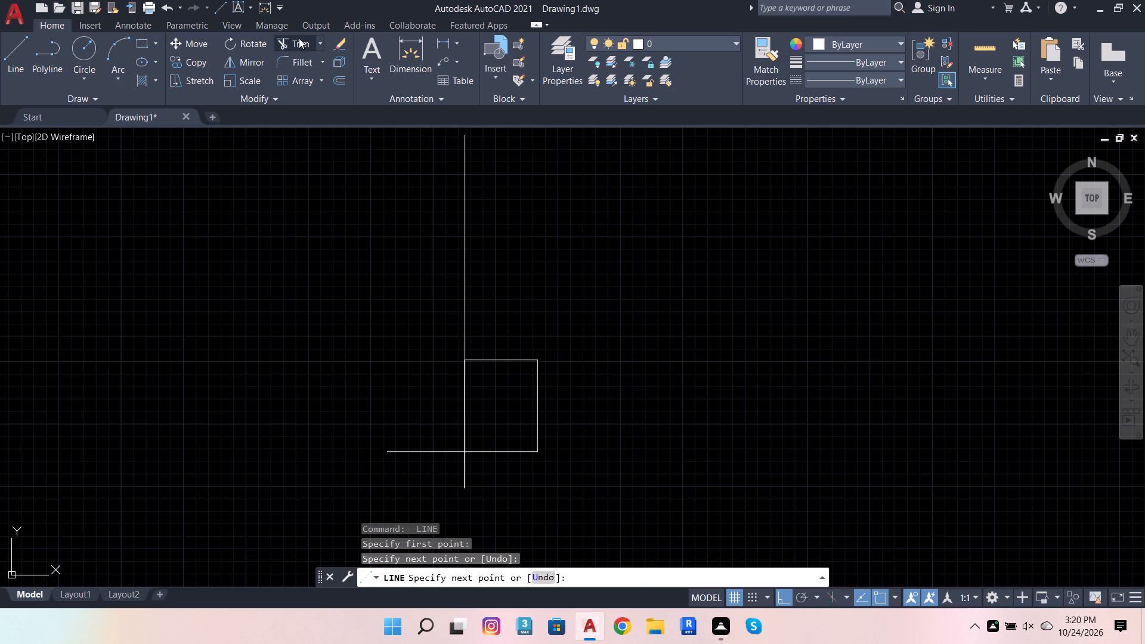
{"action": "left_click", "coordinate": [419, 449]}
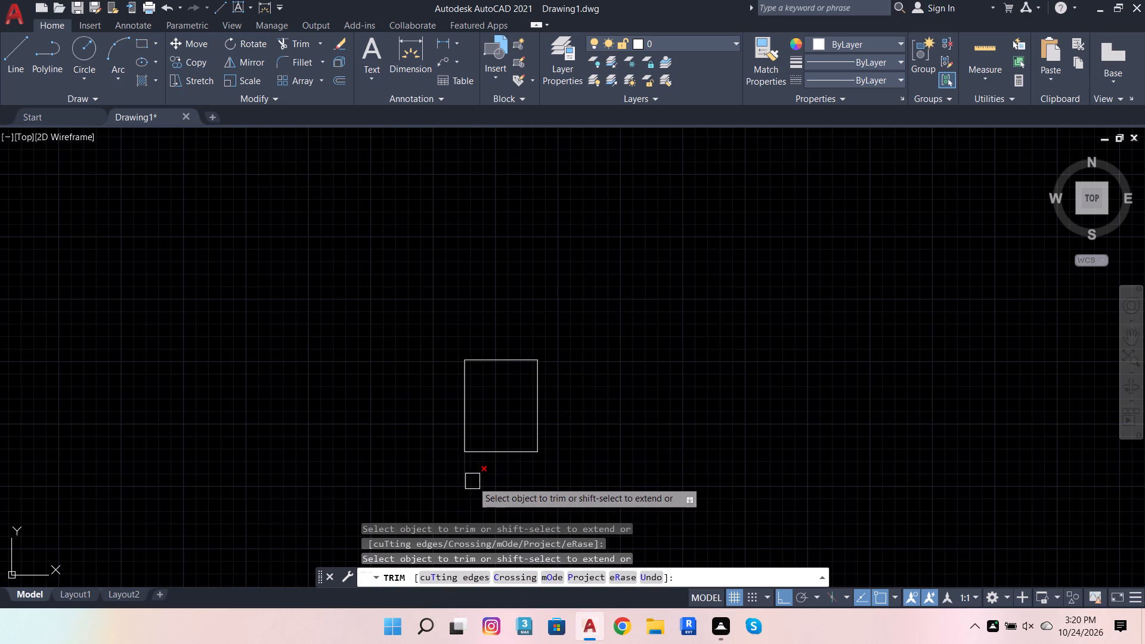
{"action": "left_click", "coordinate": [472, 481]}
Offset the rectangle's bottom edge 2' upward into the rectangle.
{"action": "left_click", "coordinate": [332, 85]}
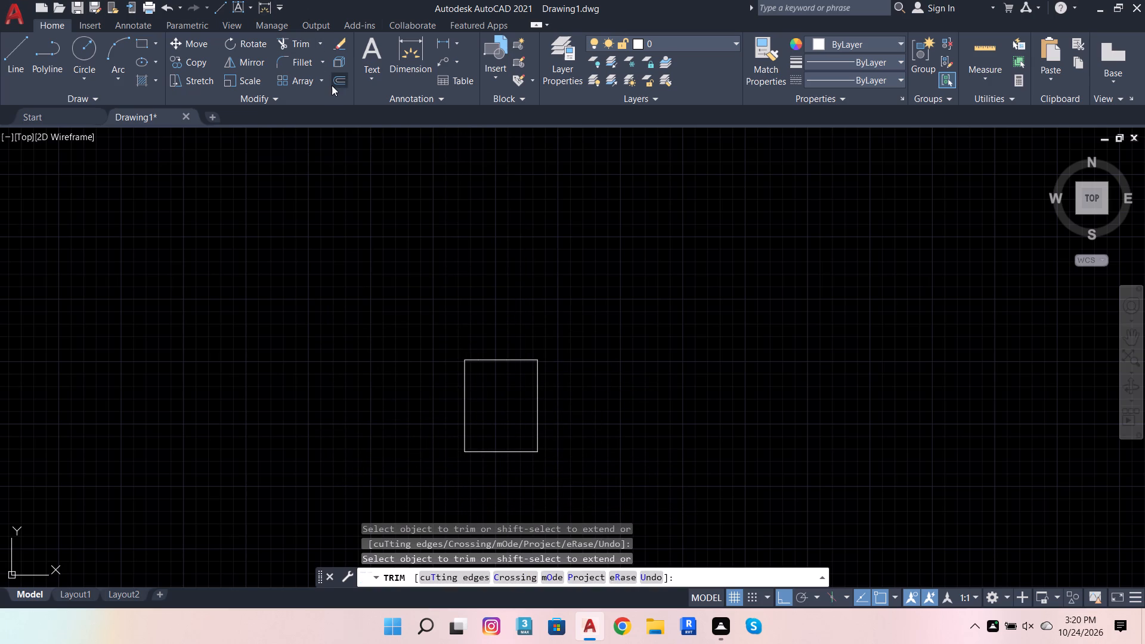
{"action": "scroll", "coordinate": [520, 452], "scroll_direction": "up", "scroll_amount": 2}
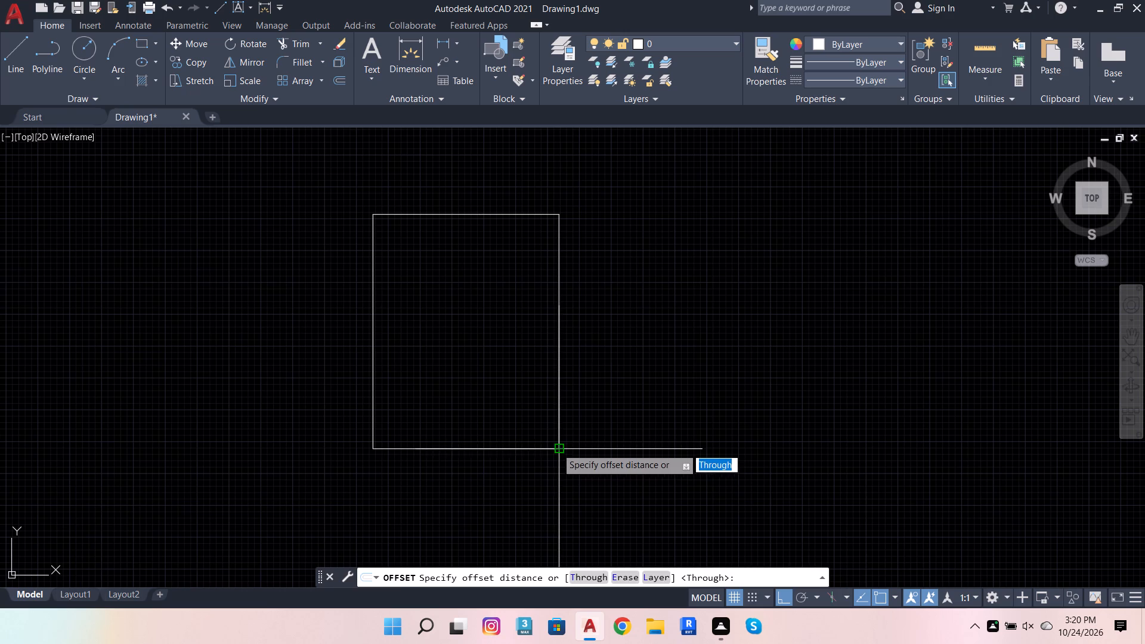
{"action": "left_click", "coordinate": [558, 448]}
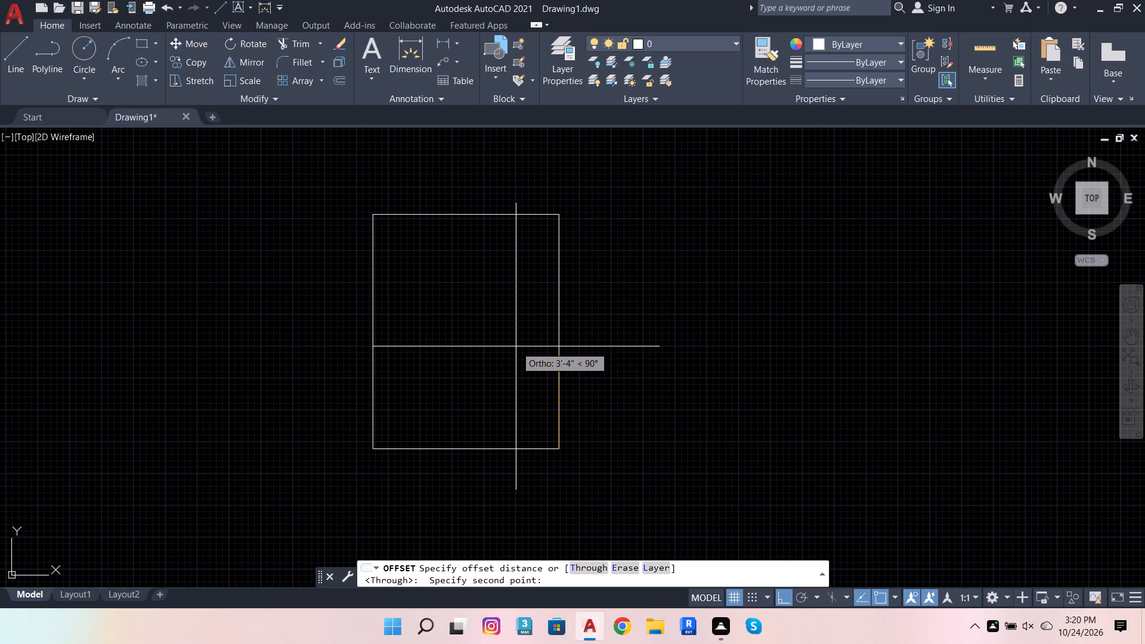
{"action": "type", "text": "2'"}
{"action": "key", "text": "Return"}
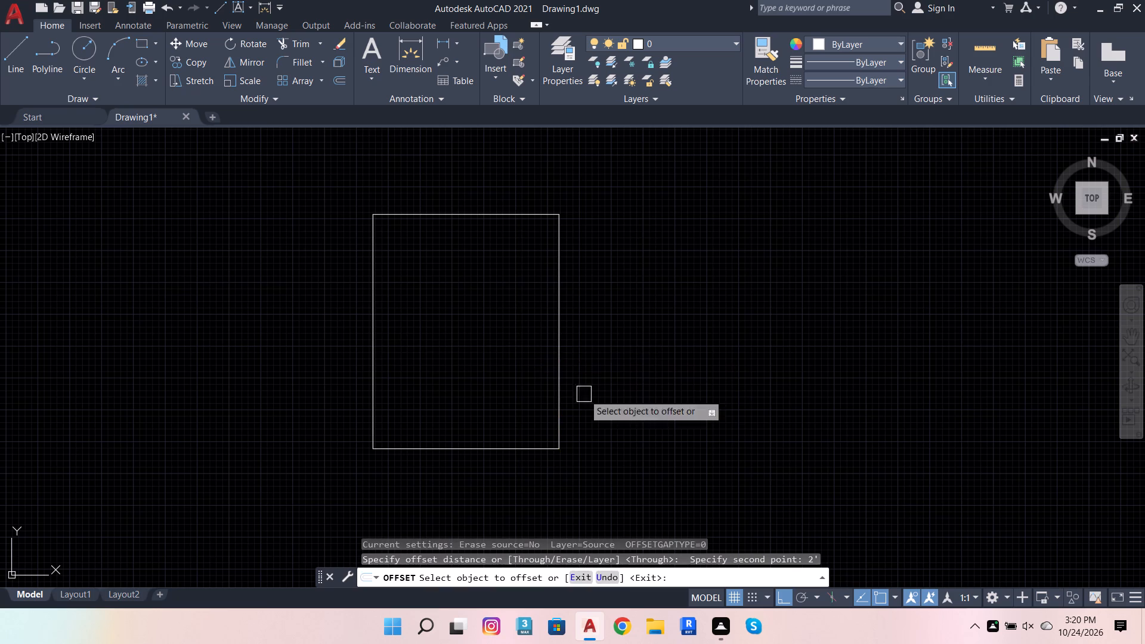
{"action": "left_click", "coordinate": [499, 445]}
{"action": "left_click", "coordinate": [499, 358]}
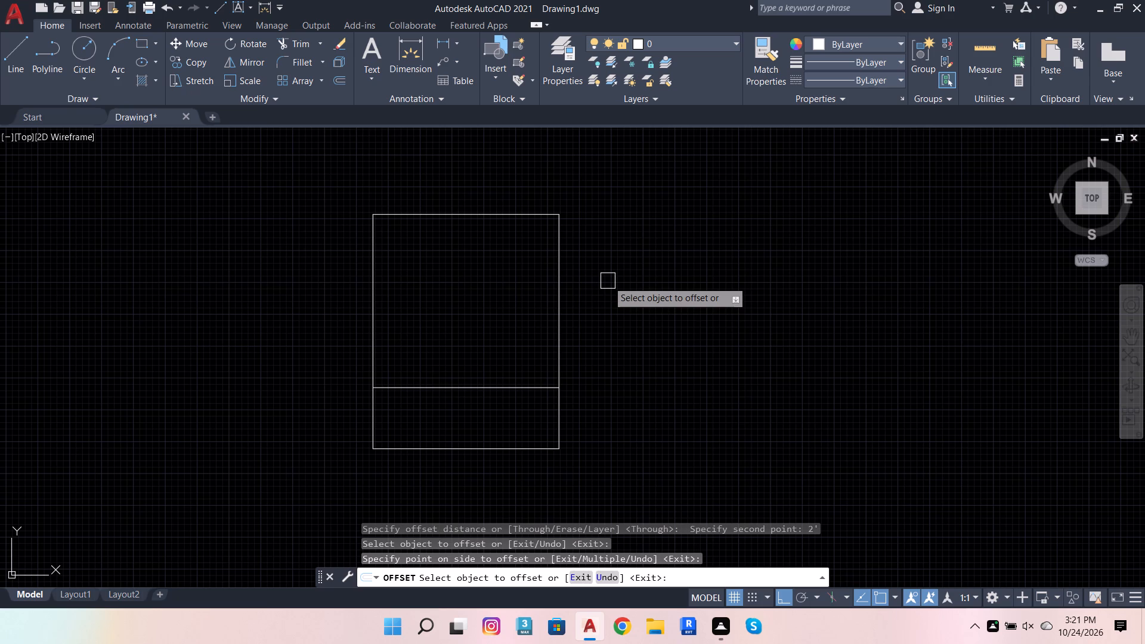
Offset the new inner horizontal line 6" downward, towards the bottom edge.
{"action": "scroll", "coordinate": [494, 436], "scroll_direction": "up", "scroll_amount": 2}
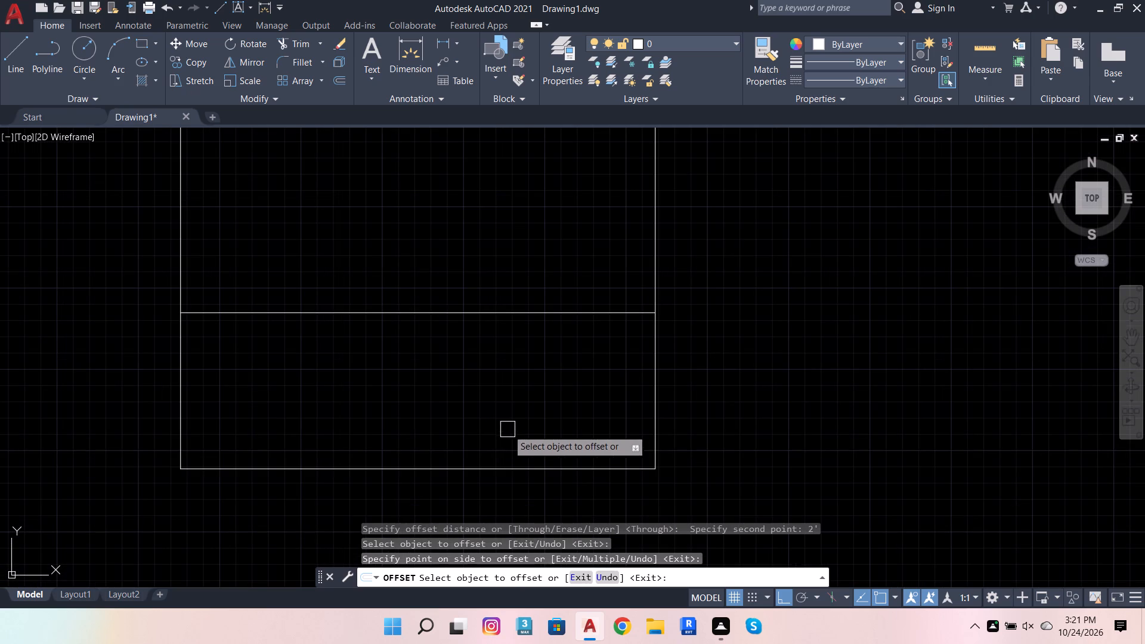
{"action": "left_click", "coordinate": [332, 86]}
{"action": "left_click", "coordinate": [646, 317]}
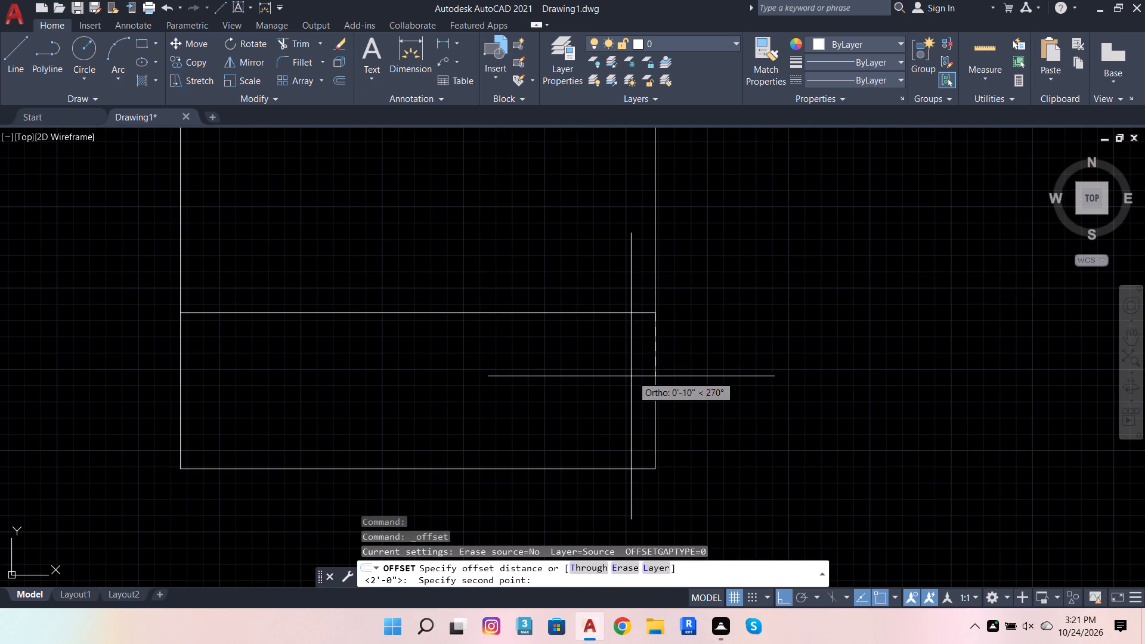
{"action": "key", "text": "6"}
{"action": "key", "text": "Return"}
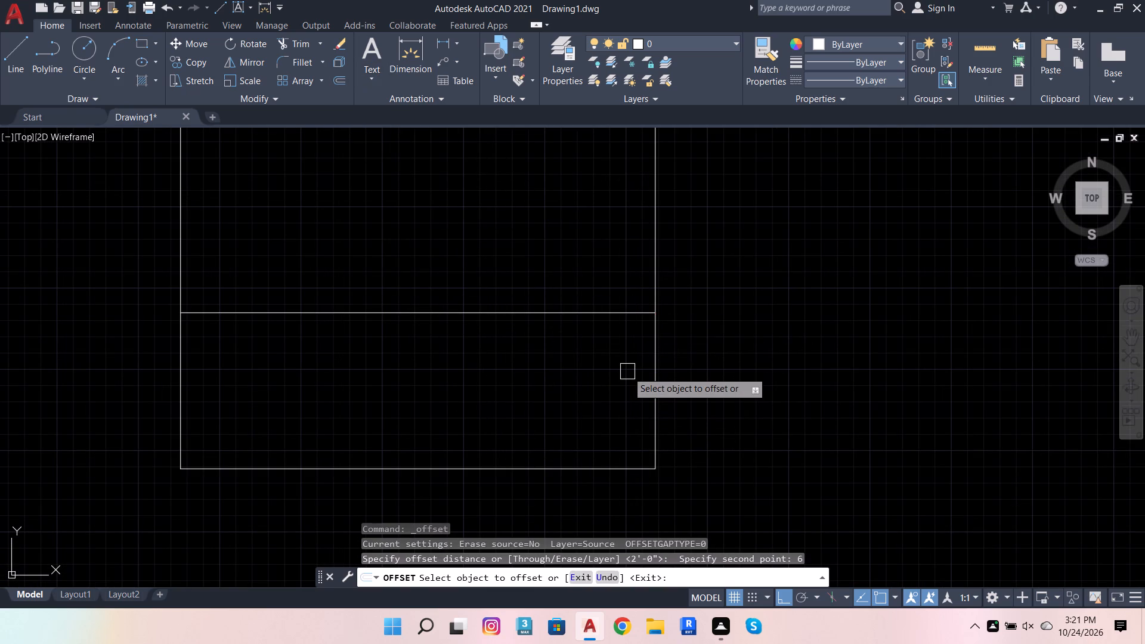
{"action": "left_click", "coordinate": [637, 309]}
{"action": "left_click", "coordinate": [618, 388]}
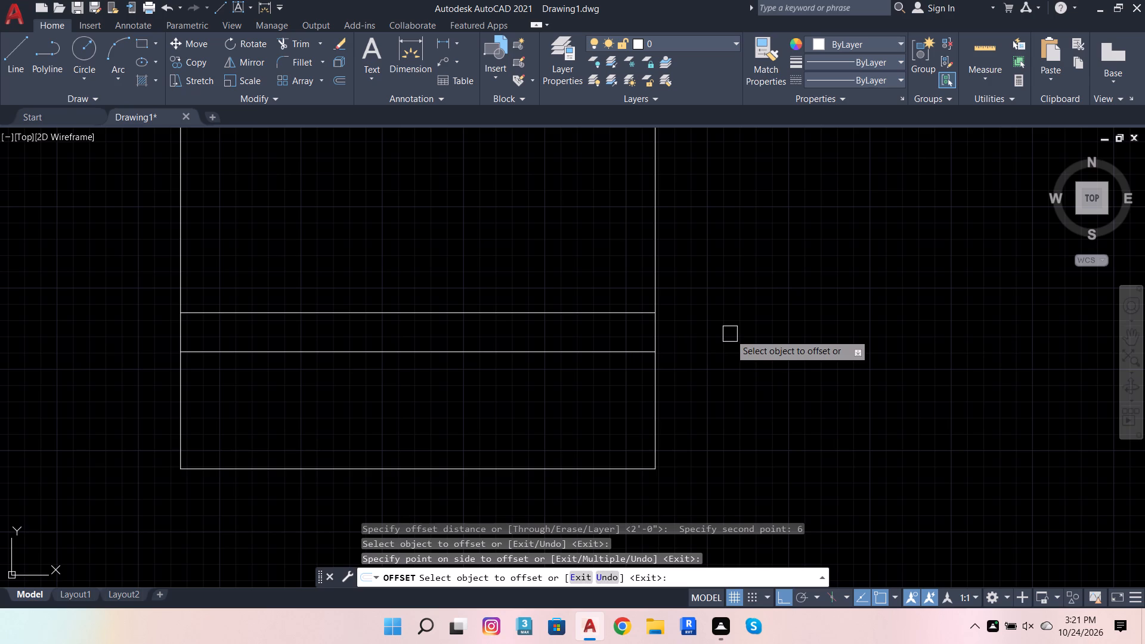
Draw two vertical lines from the top edge's inner segment endpoints, 3'6" and 1'2" from its left end, down past the bottom edge.
{"action": "scroll", "coordinate": [655, 456], "scroll_direction": "down", "scroll_amount": 2}
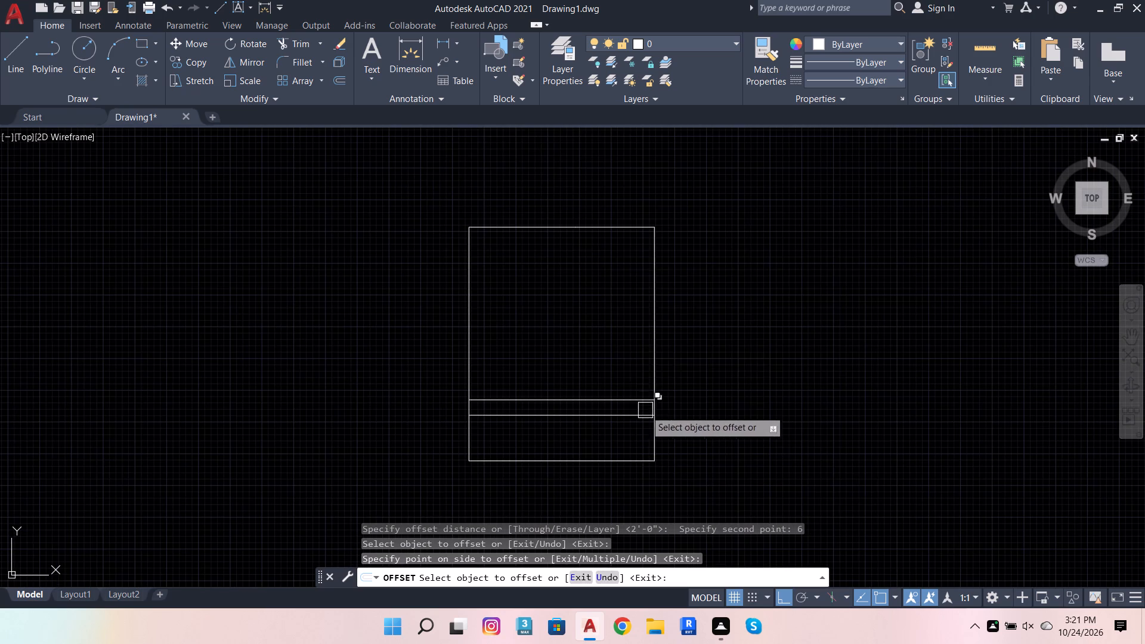
{"action": "left_click", "coordinate": [17, 49]}
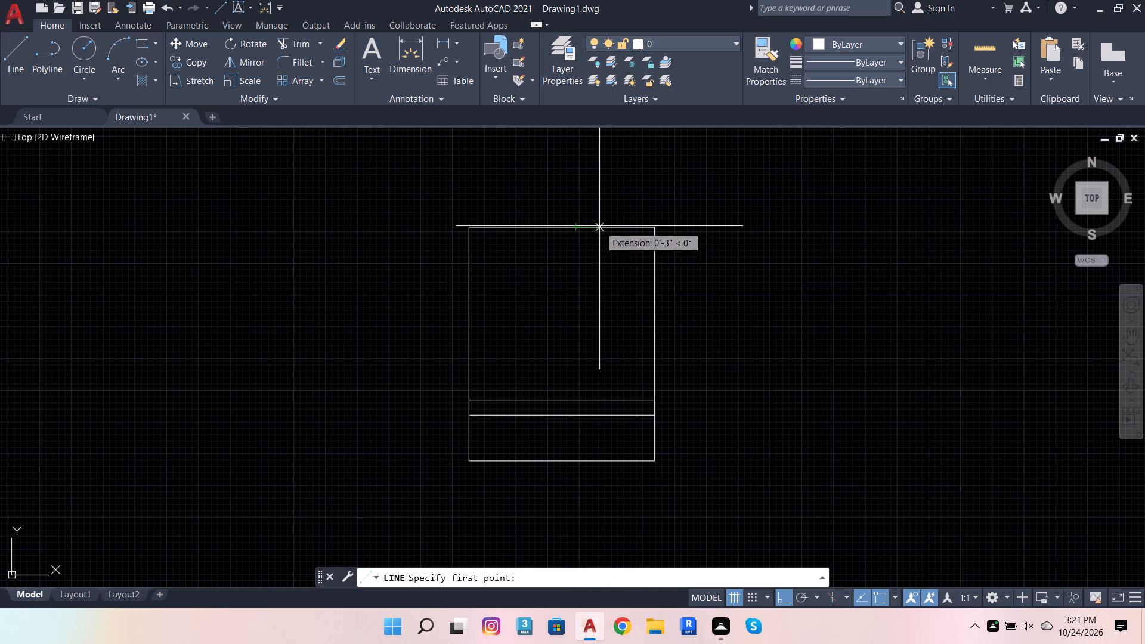
{"action": "left_click", "coordinate": [577, 232]}
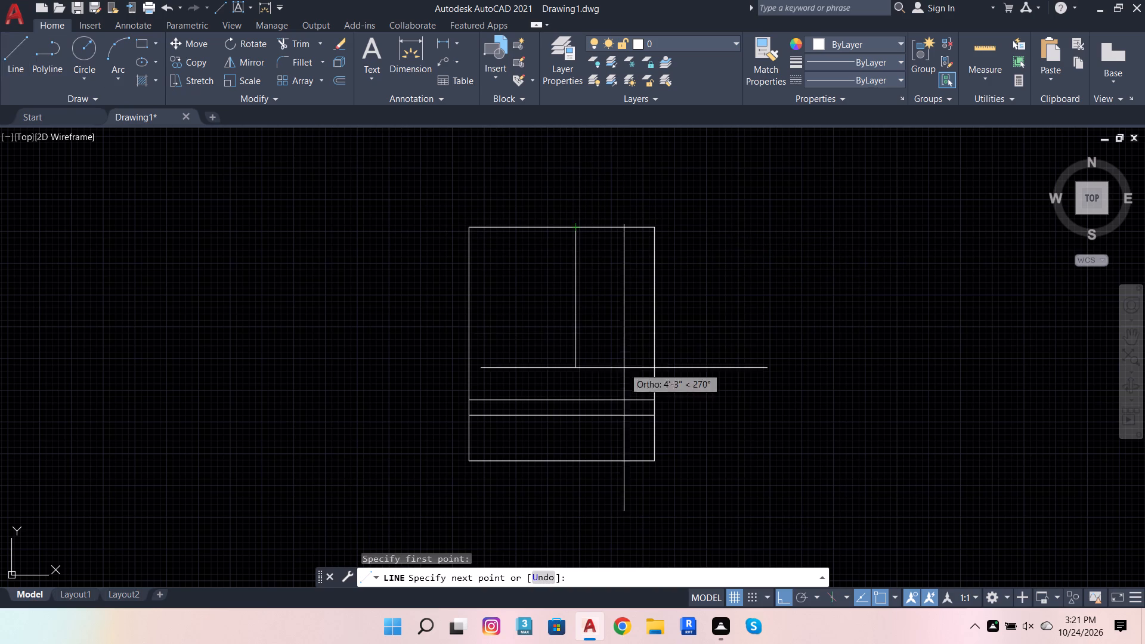
{"action": "left_click", "coordinate": [601, 505]}
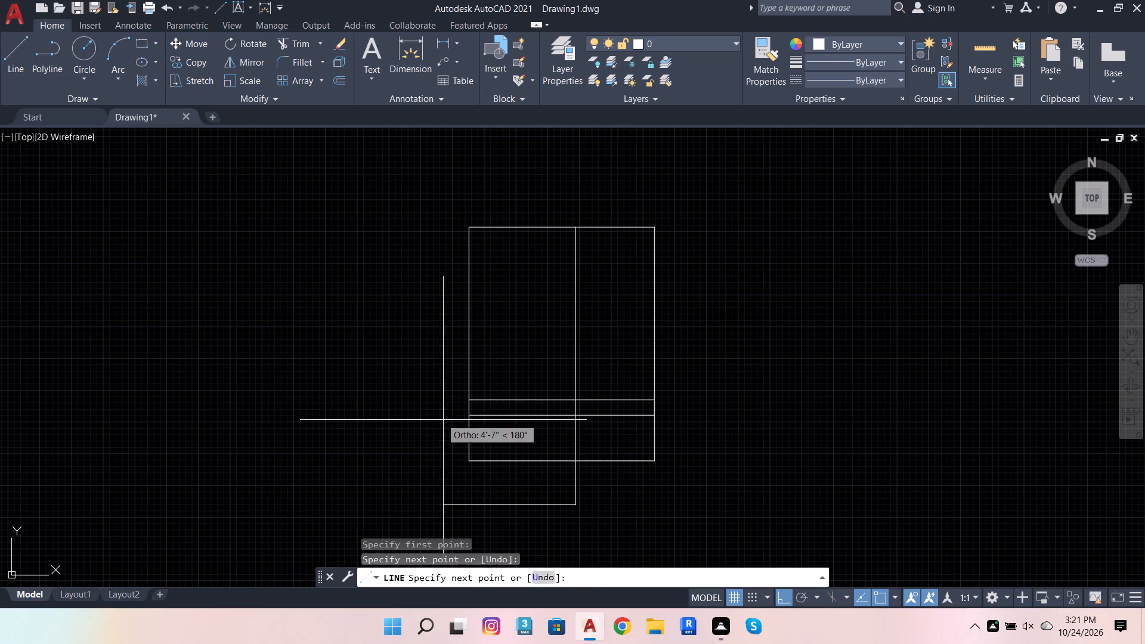
{"action": "key", "text": "space"}
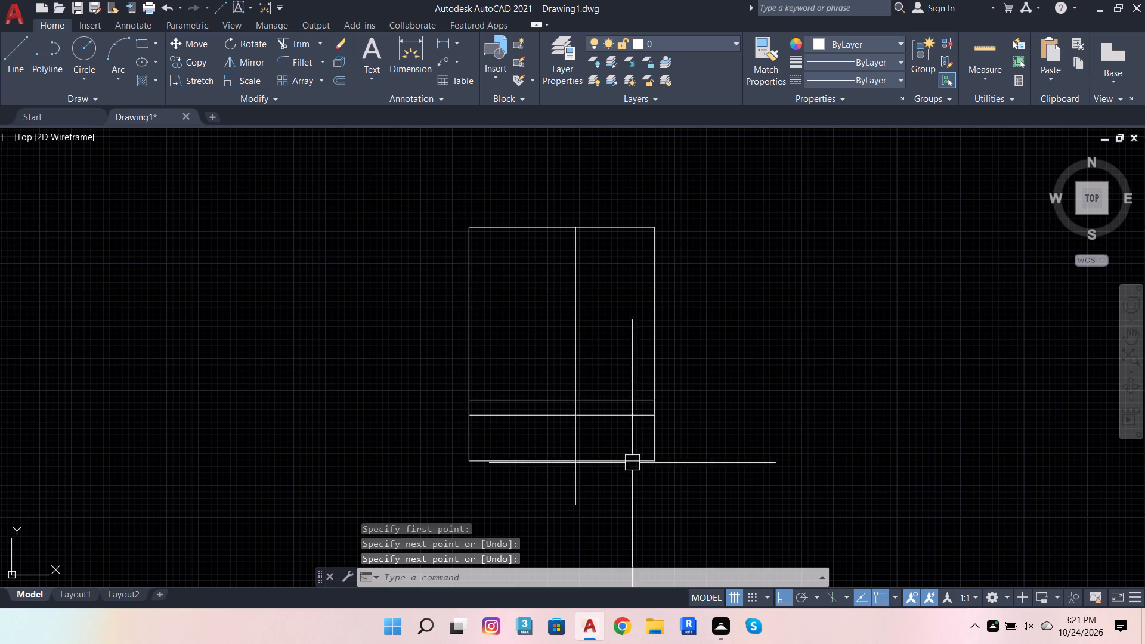
{"action": "key", "text": "space"}
{"action": "left_click", "coordinate": [506, 230]}
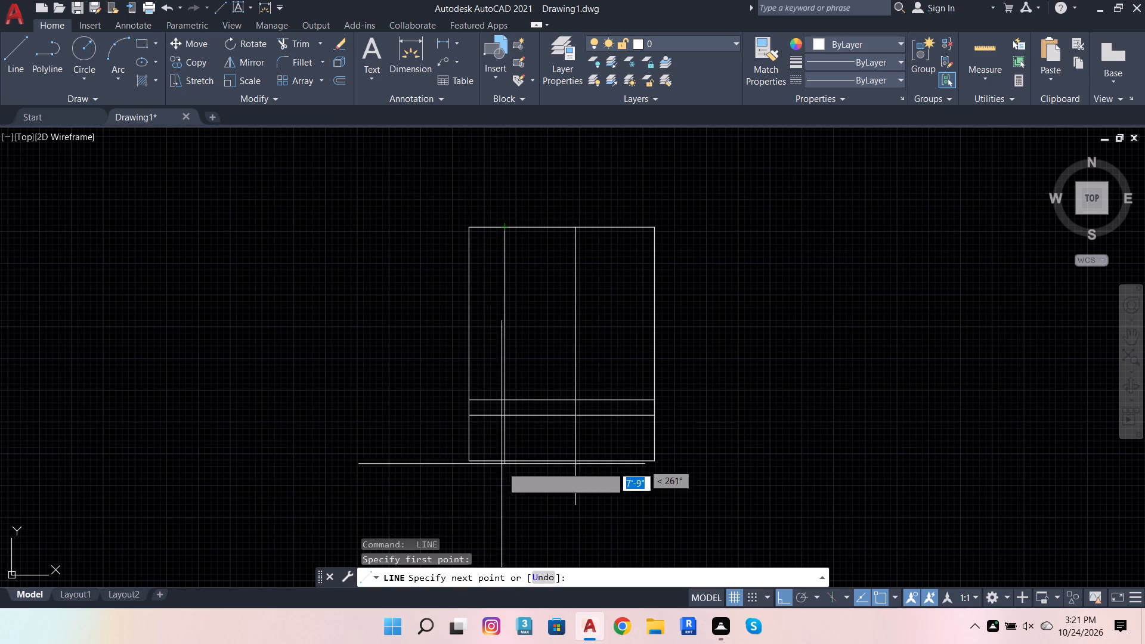
{"action": "left_click", "coordinate": [515, 496]}
{"action": "key", "text": "space"}
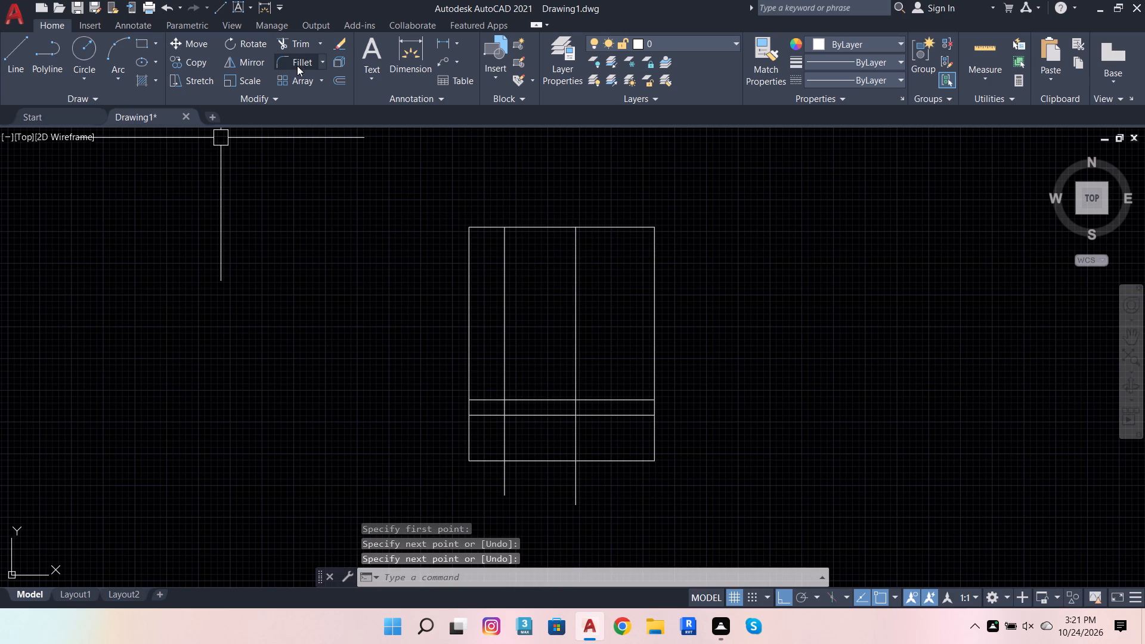
Trim both inner horizontal lines out of the middle and left bays, keeping them only in the right bay.
{"action": "left_click", "coordinate": [302, 47]}
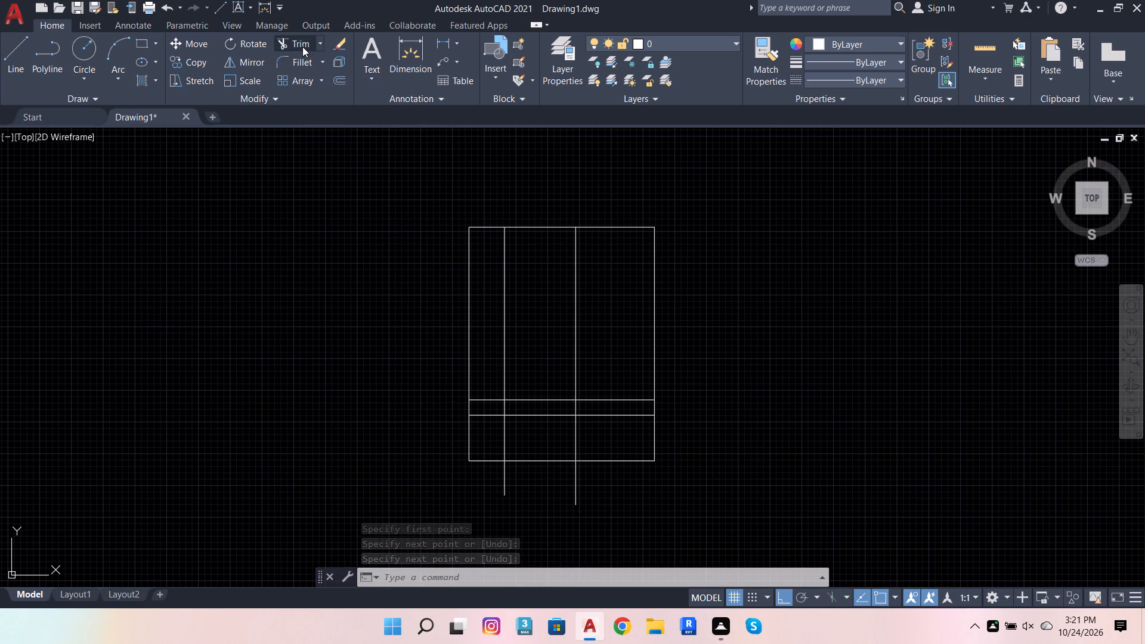
{"action": "left_click", "coordinate": [546, 352]}
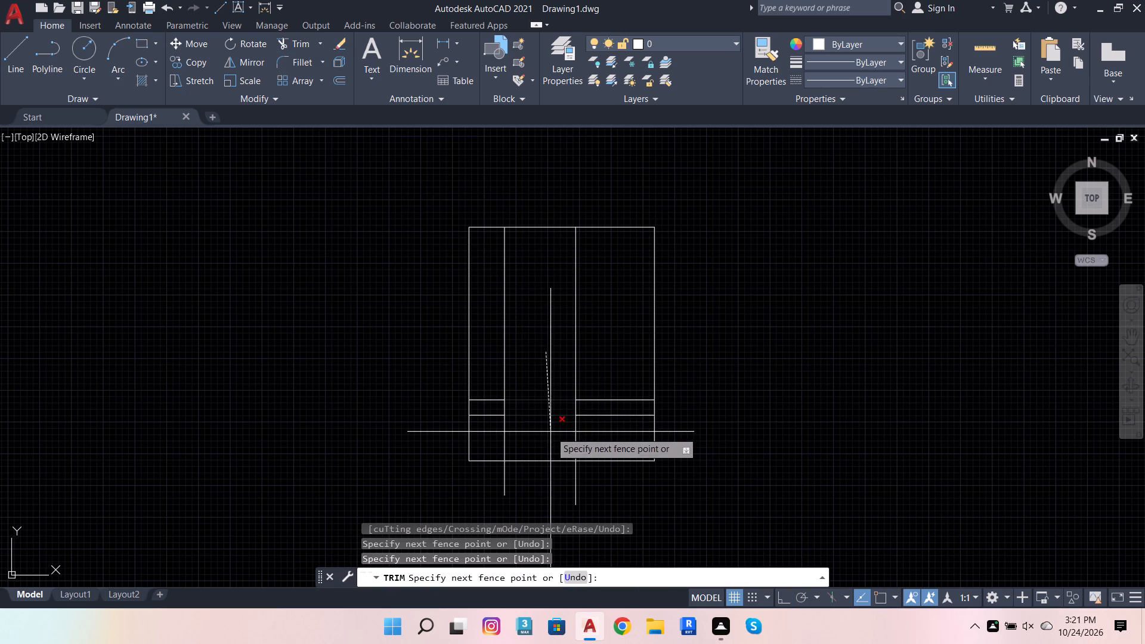
{"action": "left_click", "coordinate": [550, 432]}
{"action": "scroll", "coordinate": [497, 378], "scroll_direction": "up", "scroll_amount": 2}
{"action": "left_click", "coordinate": [471, 401]}
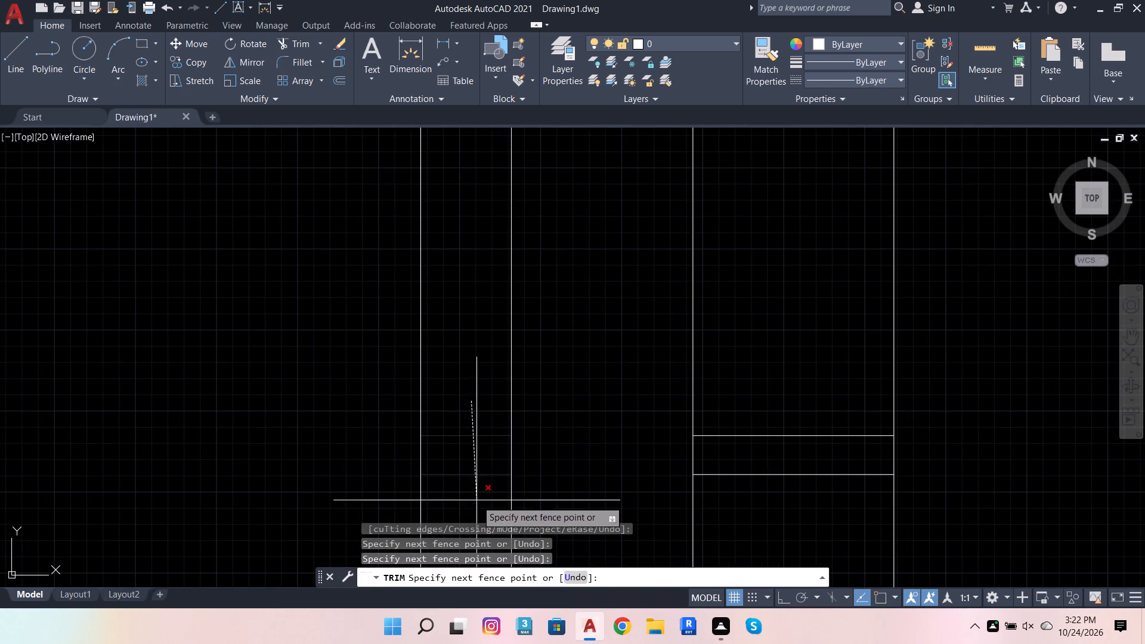
{"action": "left_click", "coordinate": [476, 500]}
Trim the ends of the two inner vertical lines that overhang below the bottom edge.
{"action": "scroll", "coordinate": [544, 397], "scroll_direction": "down", "scroll_amount": 3}
{"action": "scroll", "coordinate": [566, 448], "scroll_direction": "up", "scroll_amount": 2}
{"action": "left_click", "coordinate": [594, 467]}
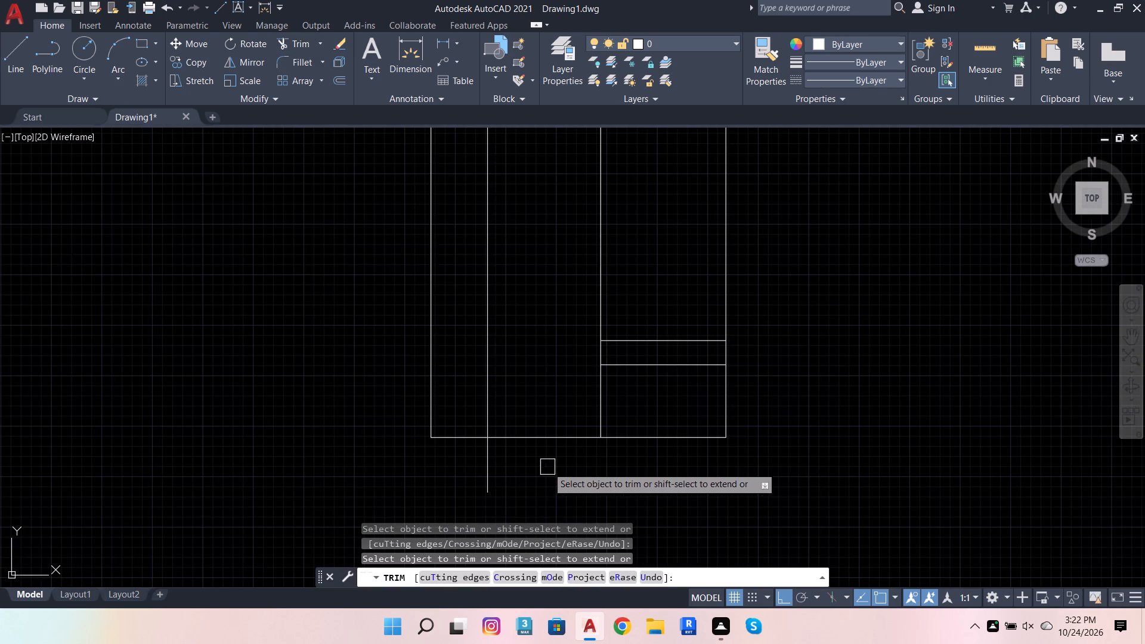
{"action": "left_click", "coordinate": [483, 467]}
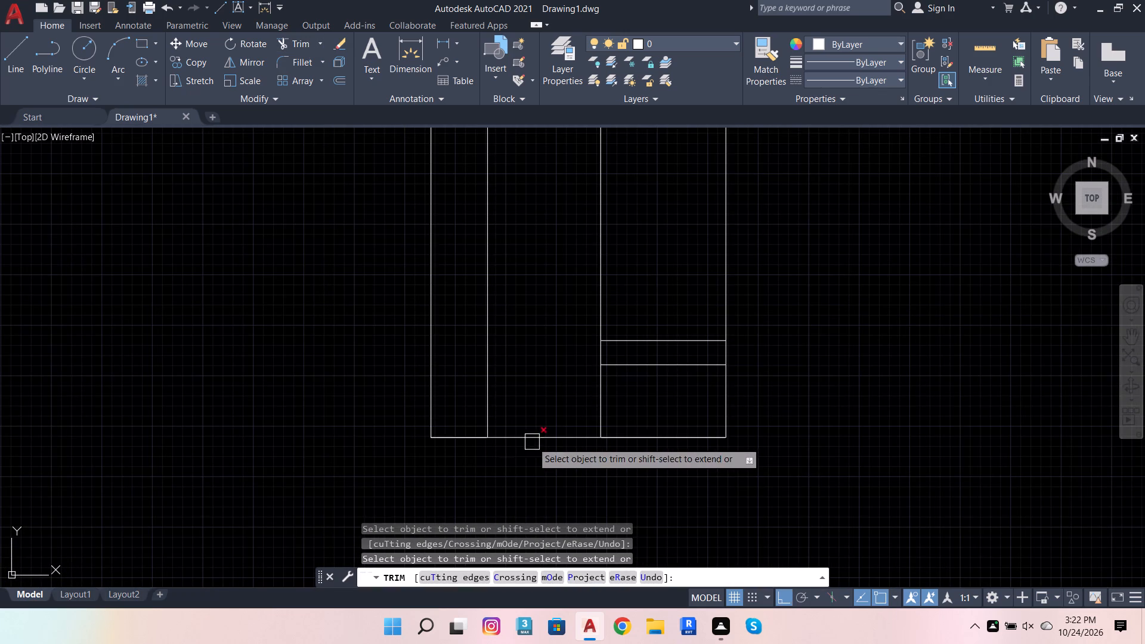
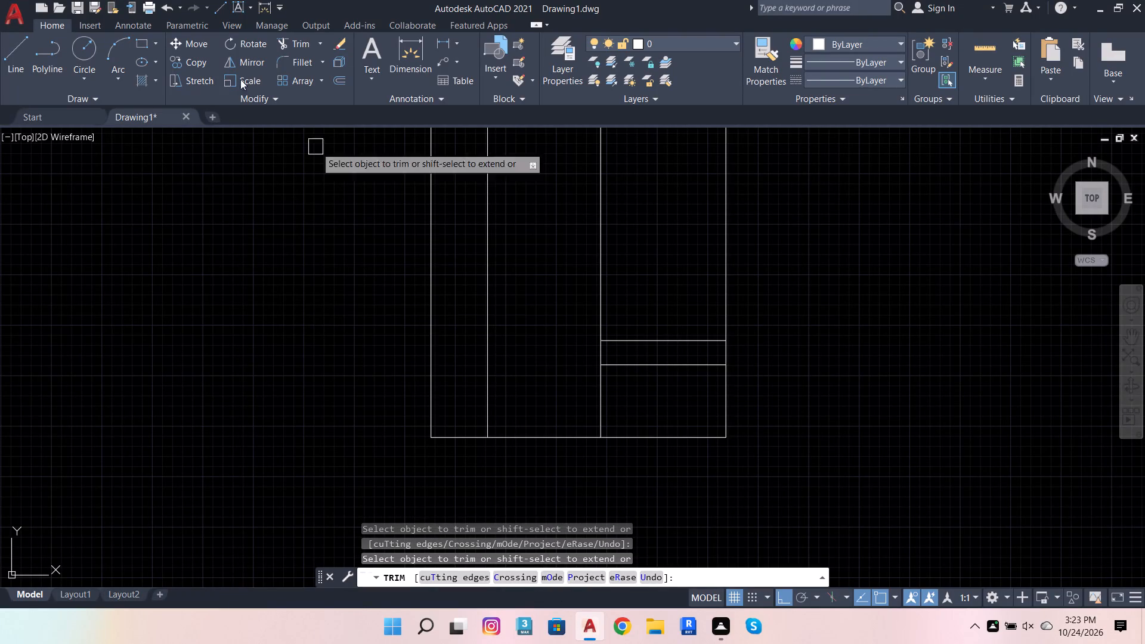
Offset the bottom edge upward by 2", and offset the resulting line upward by another 2".
{"action": "left_click", "coordinate": [350, 80]}
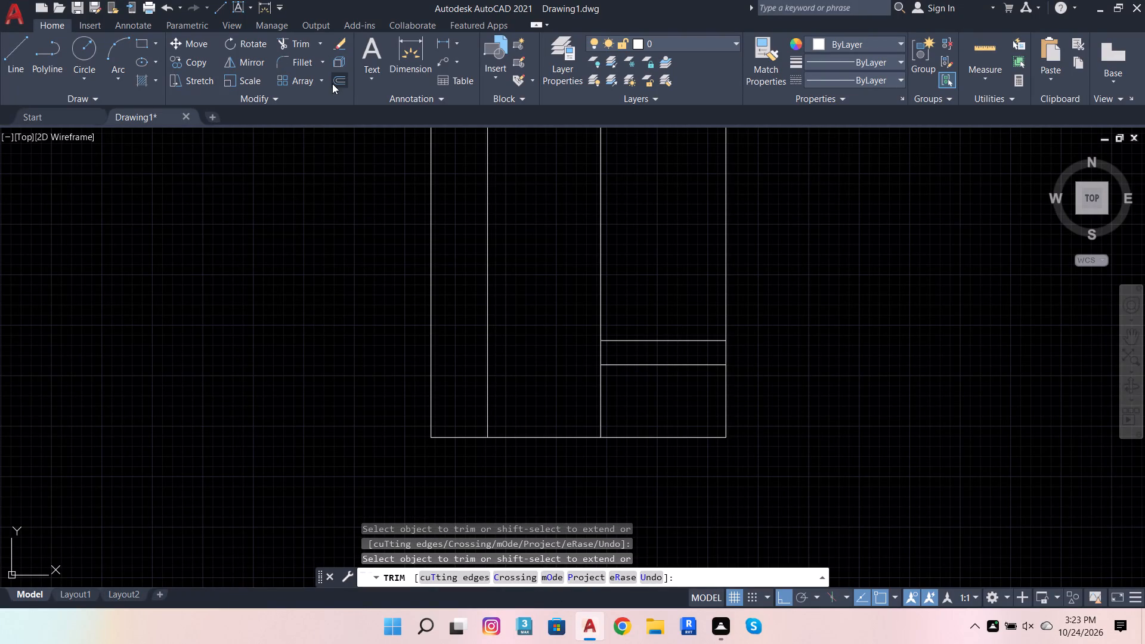
{"action": "left_click", "coordinate": [332, 83]}
{"action": "left_click", "coordinate": [721, 436]}
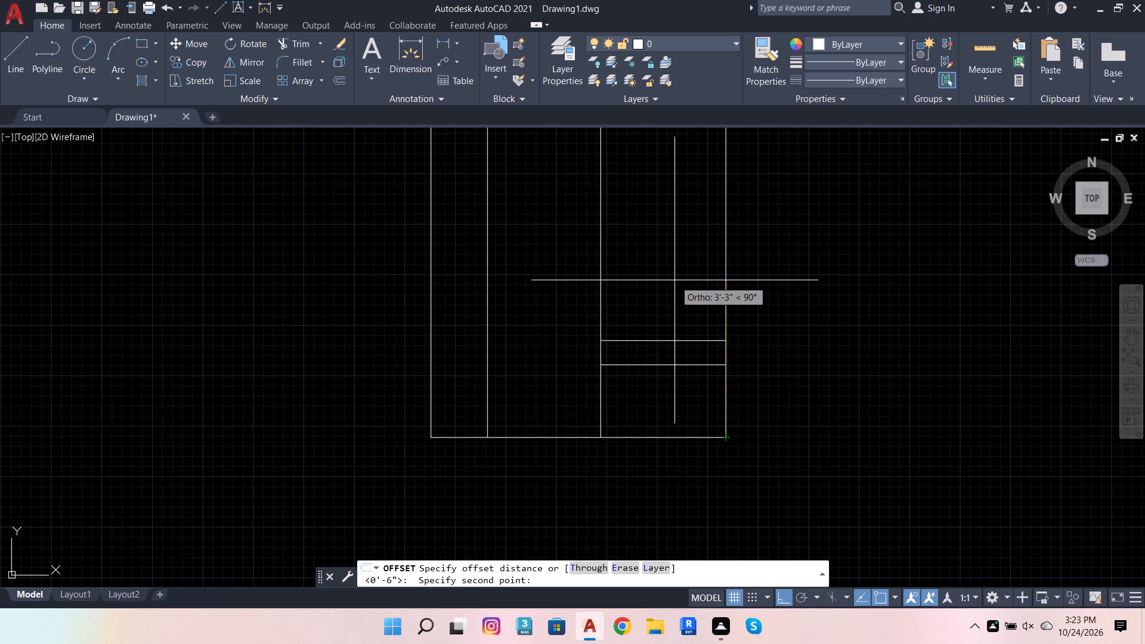
{"action": "key", "text": "2"}
{"action": "key", "text": "Return"}
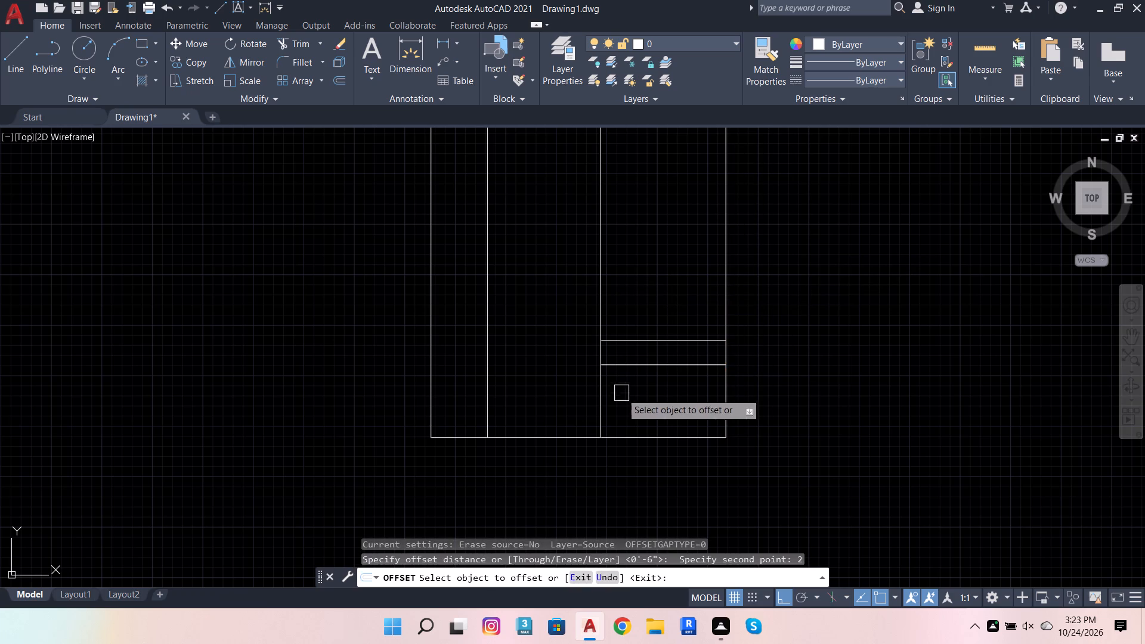
{"action": "left_click", "coordinate": [645, 429]}
{"action": "left_click", "coordinate": [651, 438]}
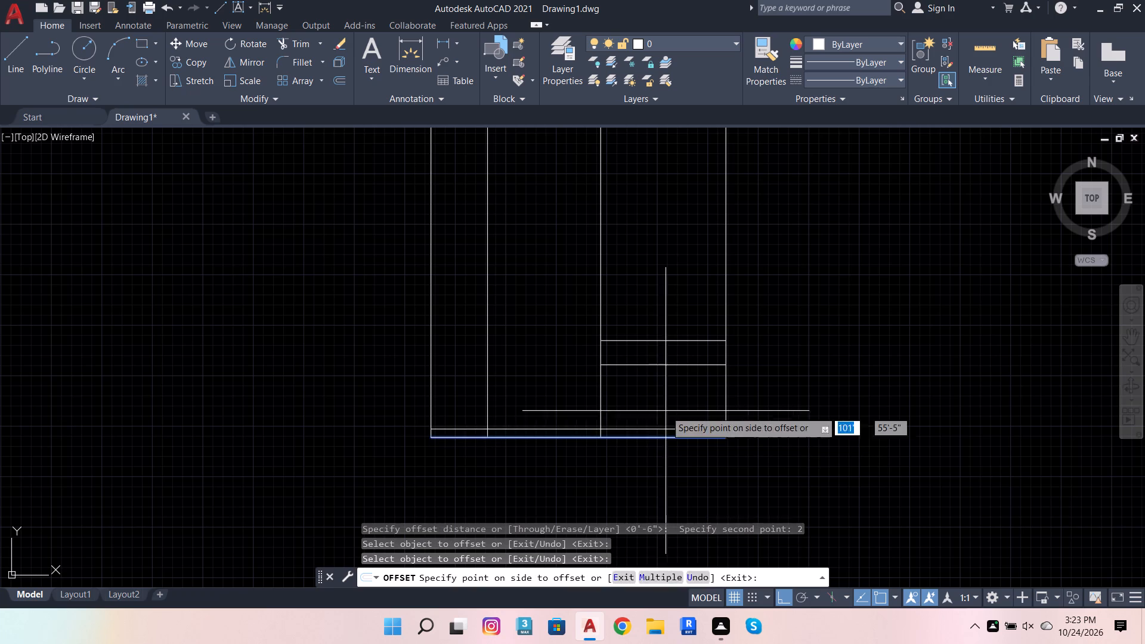
{"action": "left_click", "coordinate": [672, 398]}
{"action": "left_click_drag", "start_coordinate": [669, 426], "coordinate": [670, 417]}
{"action": "left_click", "coordinate": [677, 392]}
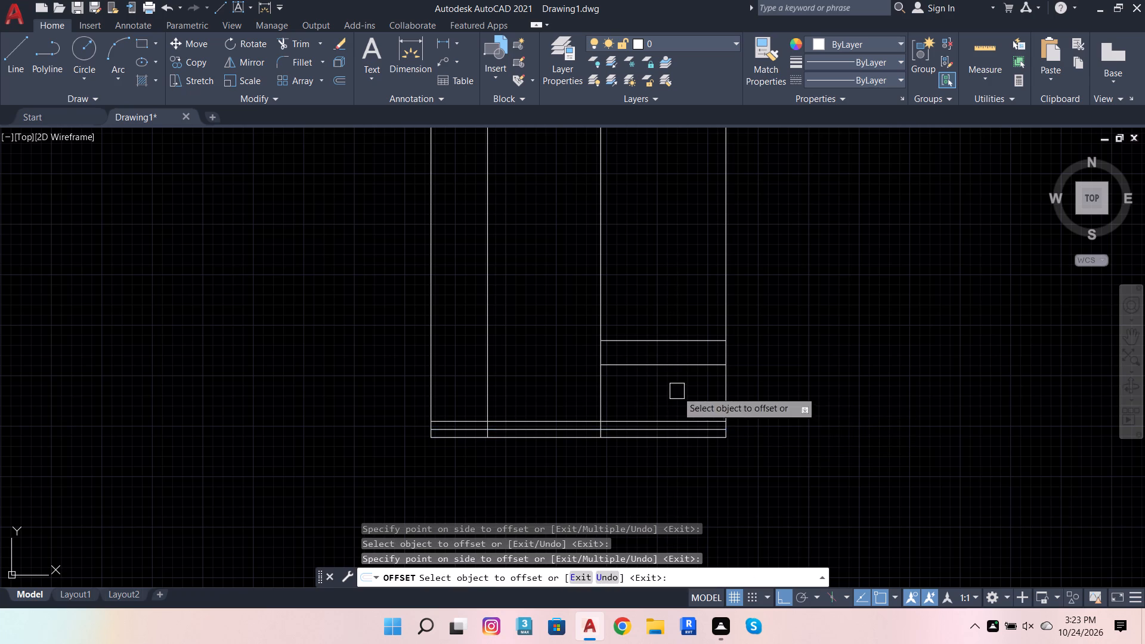
Trim the upper offset line out of the right bay and the lower one out of the left and middle bays.
{"action": "left_click", "coordinate": [291, 44]}
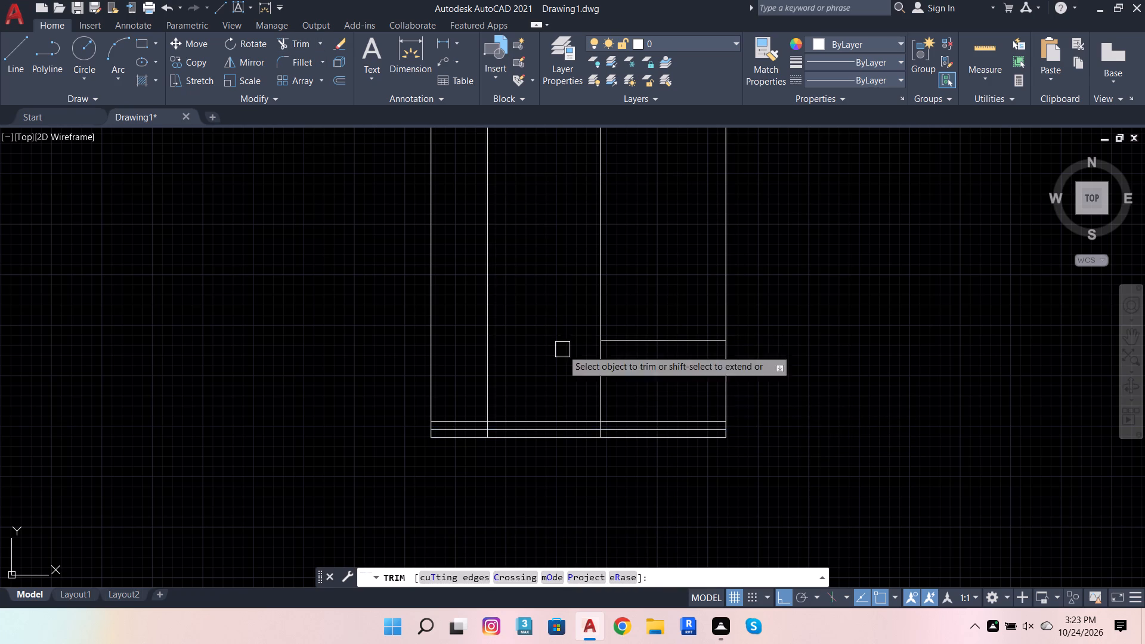
{"action": "scroll", "coordinate": [628, 418], "scroll_direction": "up", "scroll_amount": 1}
{"action": "left_click", "coordinate": [645, 420]}
{"action": "left_click", "coordinate": [558, 432]}
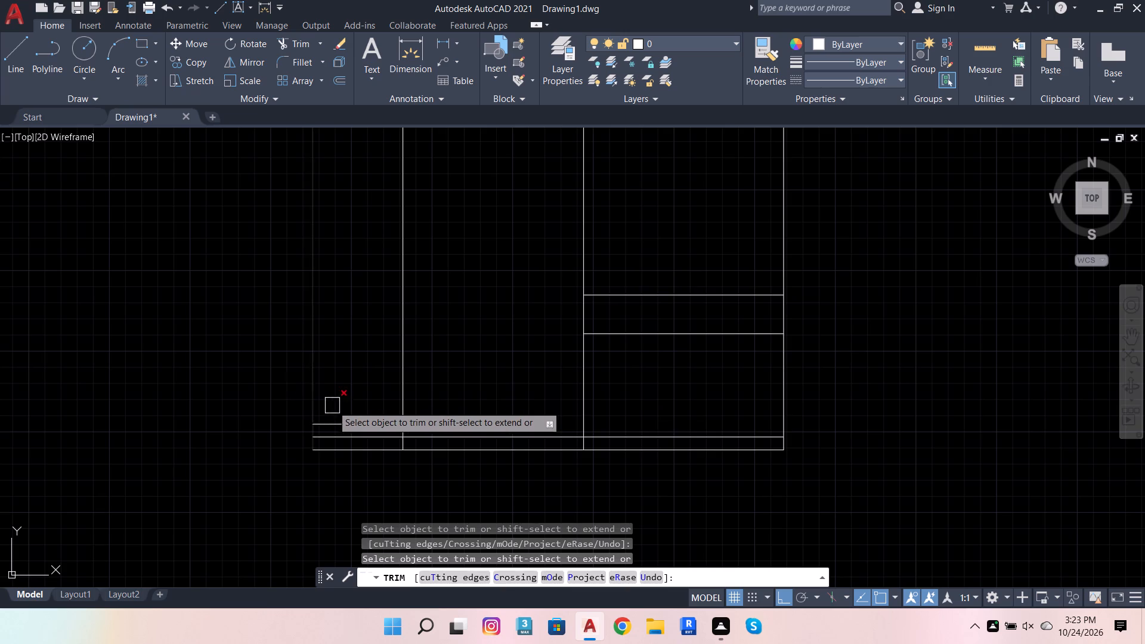
{"action": "left_click", "coordinate": [363, 419], "text": "shift"}
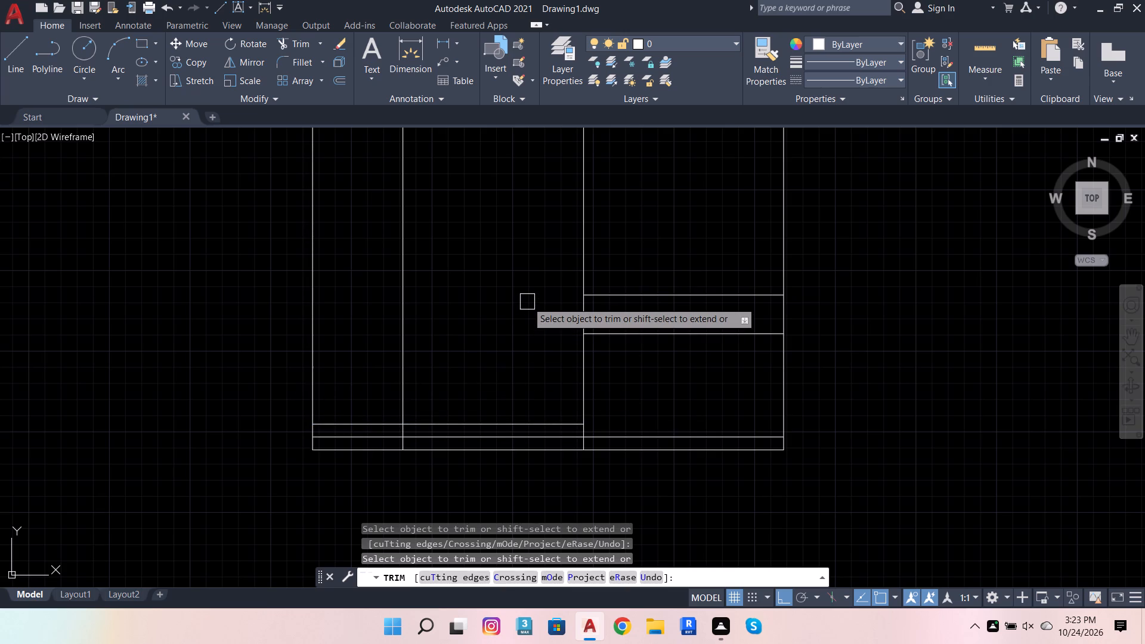
{"action": "scroll", "coordinate": [383, 434], "scroll_direction": "up", "scroll_amount": 2}
{"action": "left_click", "coordinate": [374, 448]}
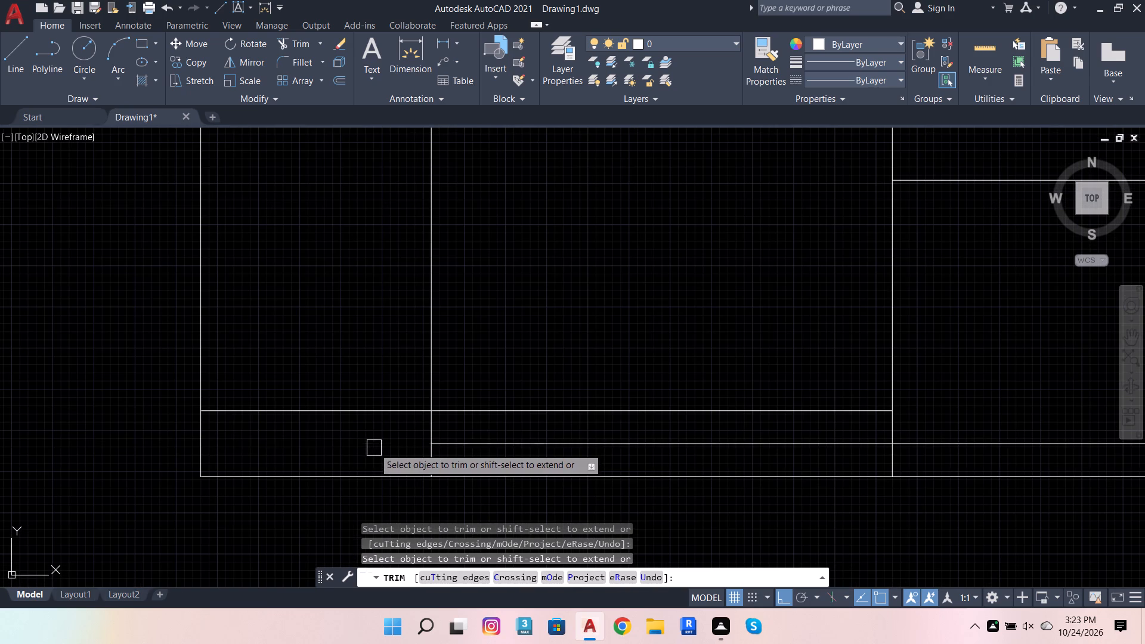
{"action": "left_click", "coordinate": [513, 445]}
Trim the bottom end of the left inner vertical line below the remaining upper offset line.
{"action": "scroll", "coordinate": [293, 488], "scroll_direction": "down", "scroll_amount": 2}
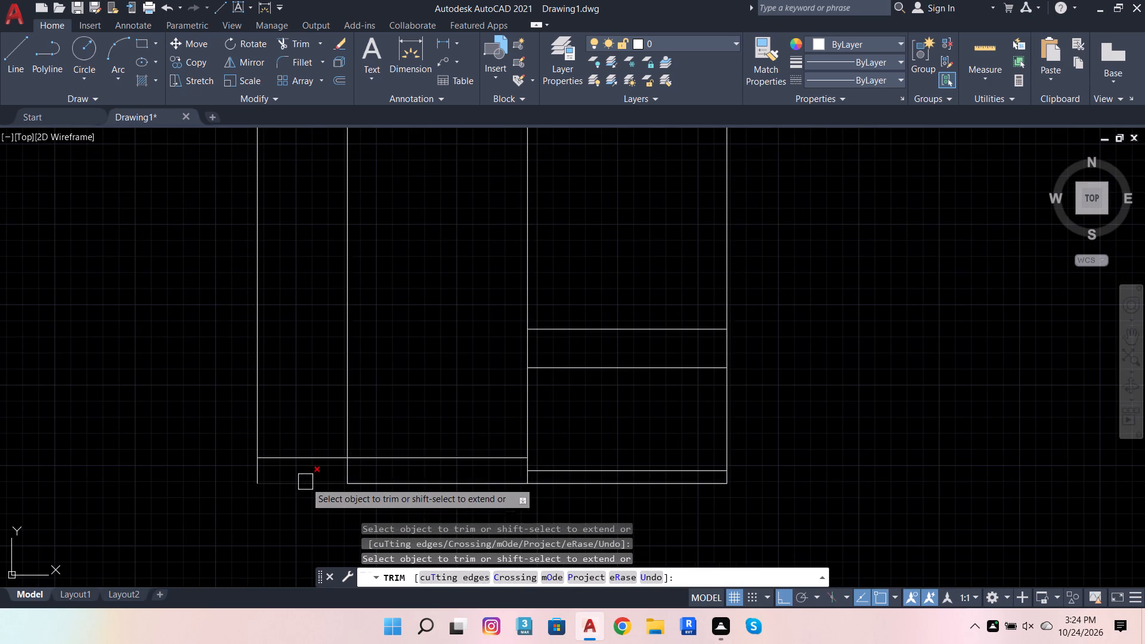
{"action": "scroll", "coordinate": [377, 480], "scroll_direction": "up", "scroll_amount": 2}
{"action": "left_click", "coordinate": [293, 456]}
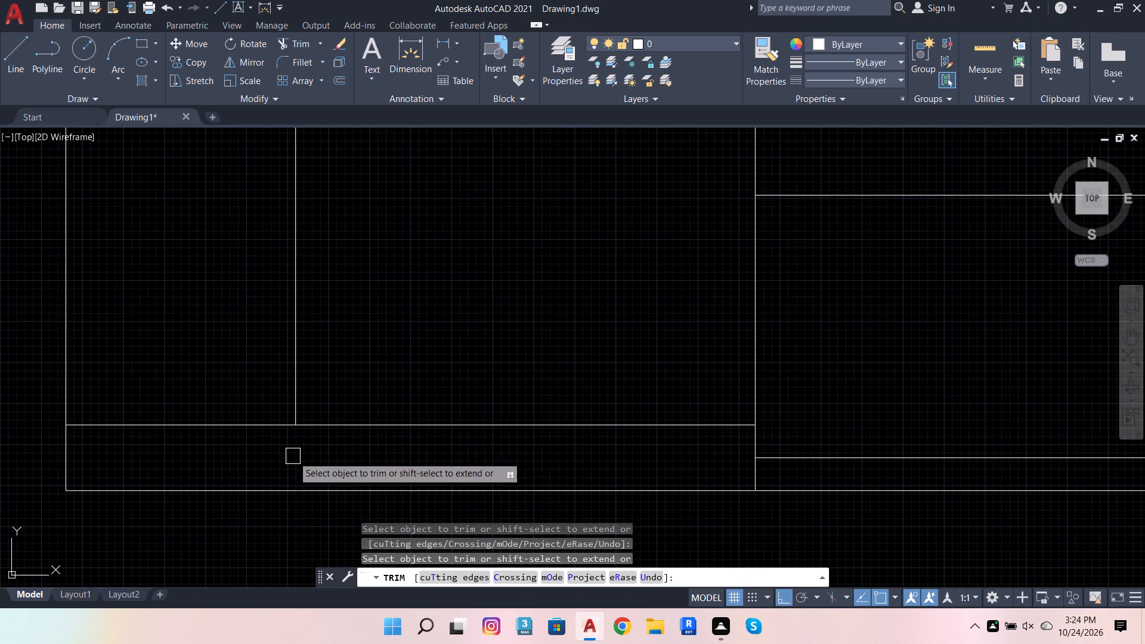
{"action": "scroll", "coordinate": [489, 431], "scroll_direction": "down", "scroll_amount": 3}
{"action": "scroll", "coordinate": [653, 404], "scroll_direction": "up", "scroll_amount": 1}
{"action": "key", "text": "Escape"}
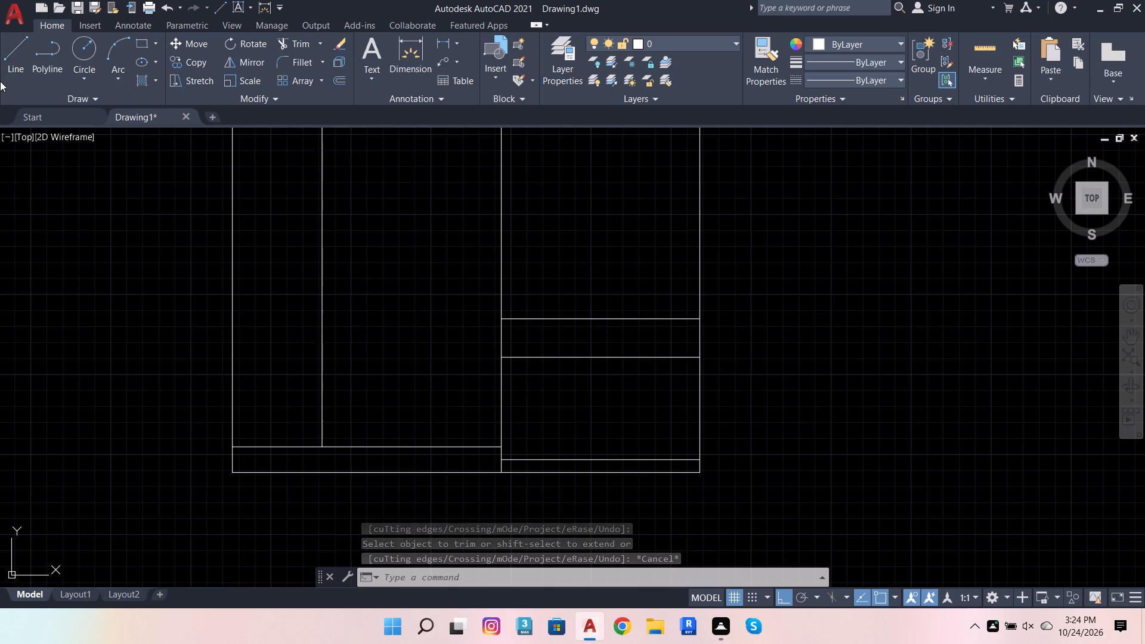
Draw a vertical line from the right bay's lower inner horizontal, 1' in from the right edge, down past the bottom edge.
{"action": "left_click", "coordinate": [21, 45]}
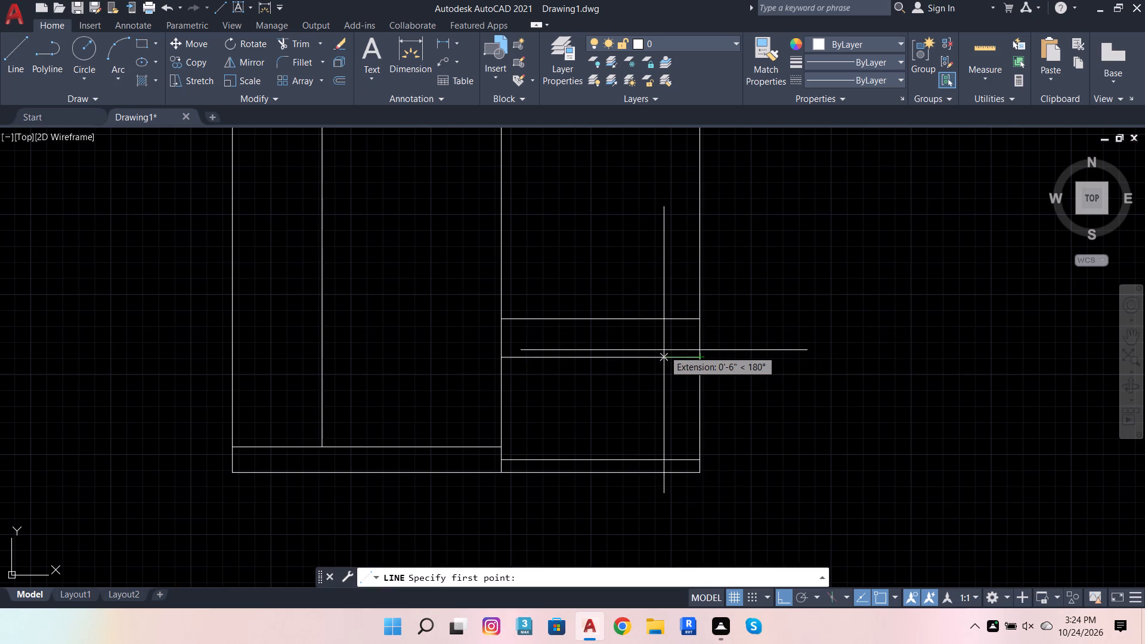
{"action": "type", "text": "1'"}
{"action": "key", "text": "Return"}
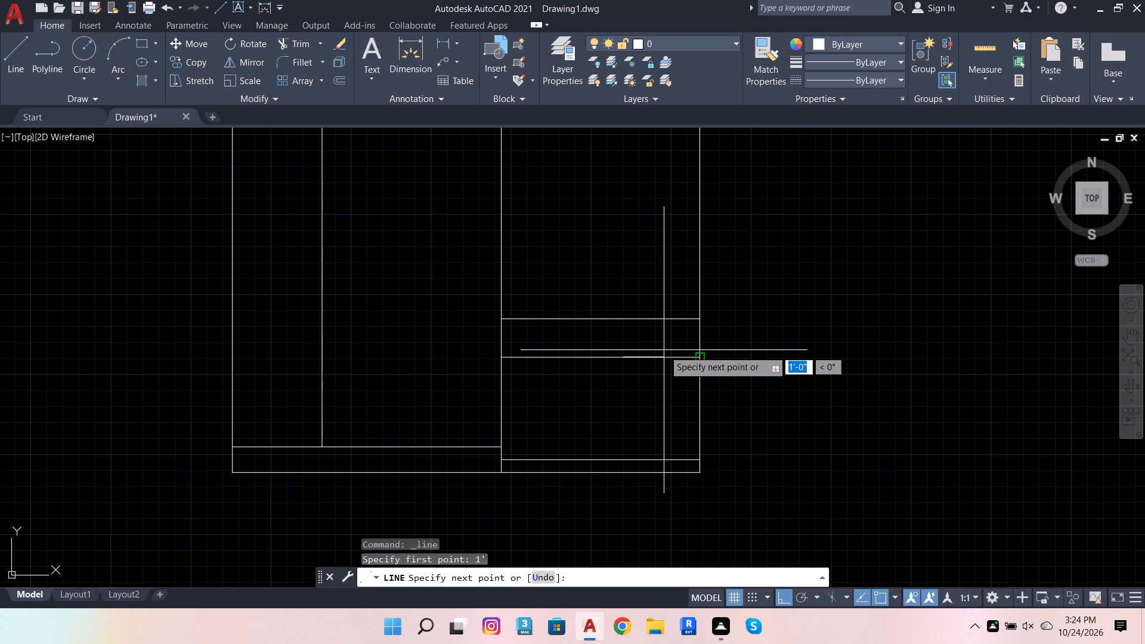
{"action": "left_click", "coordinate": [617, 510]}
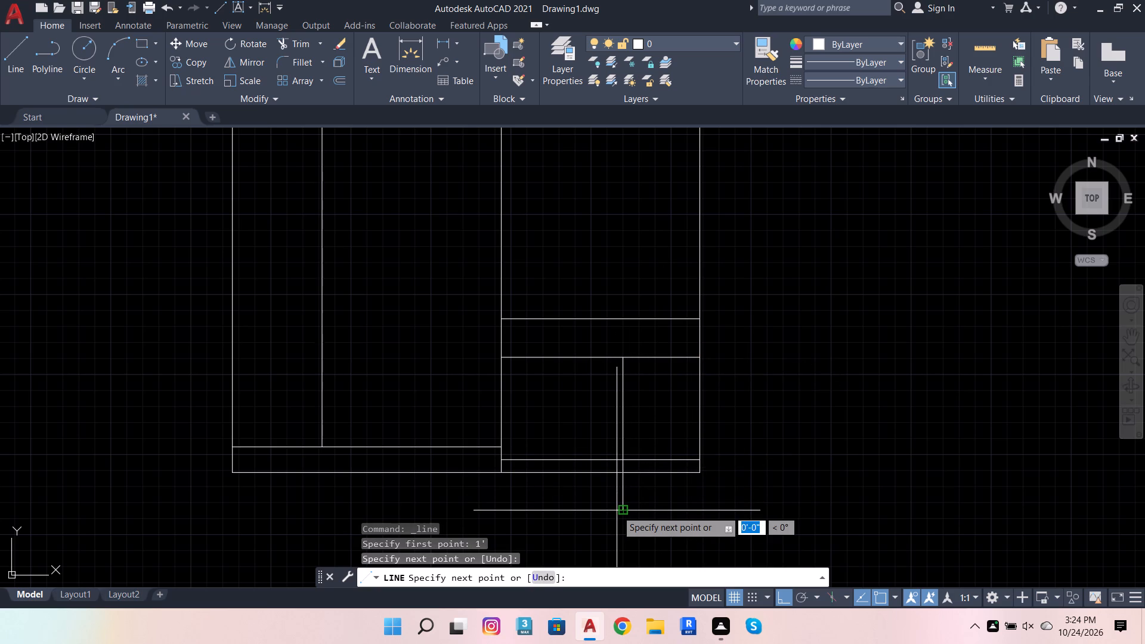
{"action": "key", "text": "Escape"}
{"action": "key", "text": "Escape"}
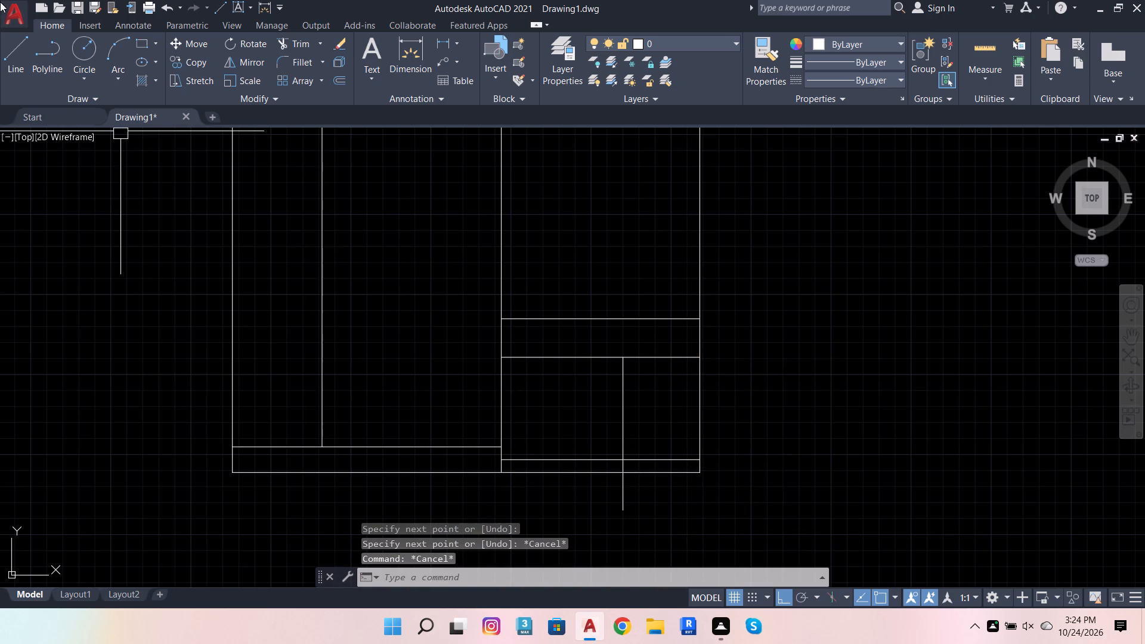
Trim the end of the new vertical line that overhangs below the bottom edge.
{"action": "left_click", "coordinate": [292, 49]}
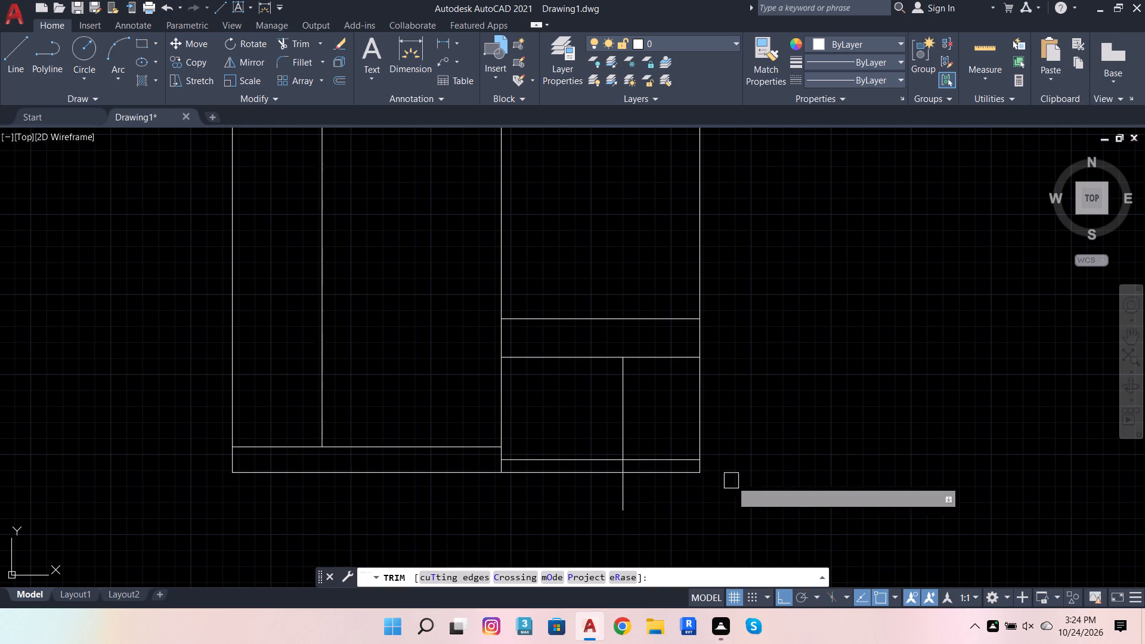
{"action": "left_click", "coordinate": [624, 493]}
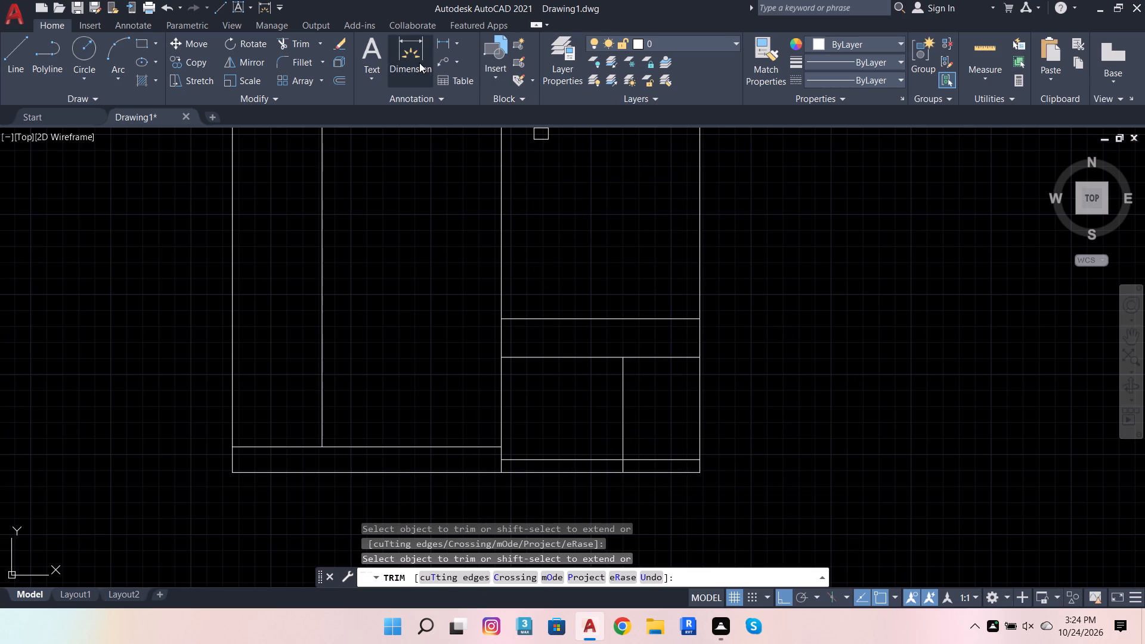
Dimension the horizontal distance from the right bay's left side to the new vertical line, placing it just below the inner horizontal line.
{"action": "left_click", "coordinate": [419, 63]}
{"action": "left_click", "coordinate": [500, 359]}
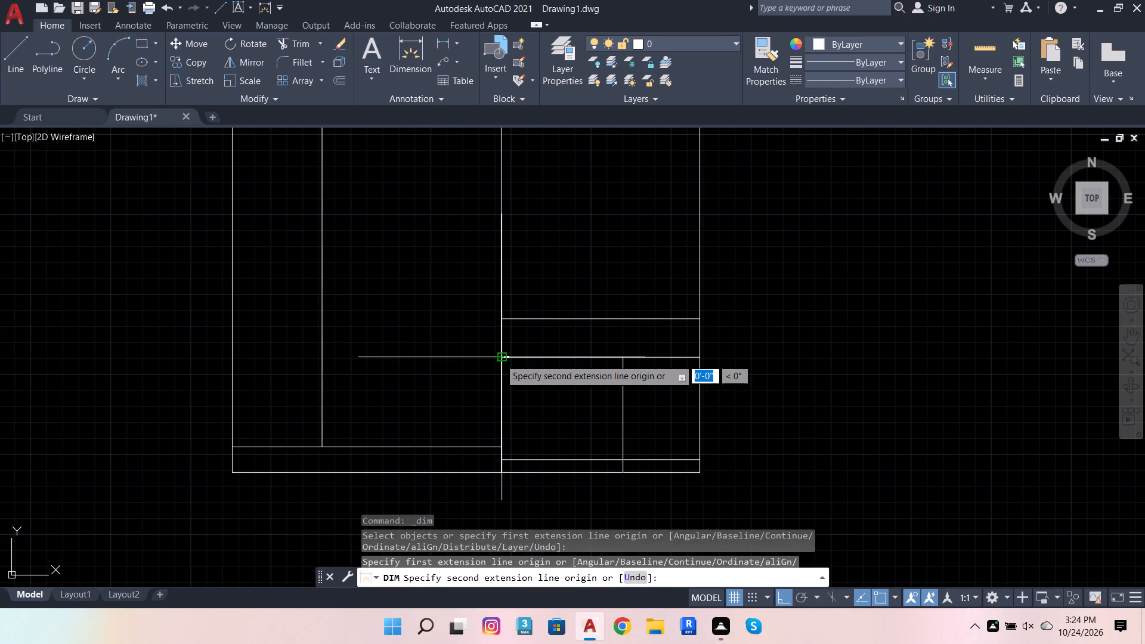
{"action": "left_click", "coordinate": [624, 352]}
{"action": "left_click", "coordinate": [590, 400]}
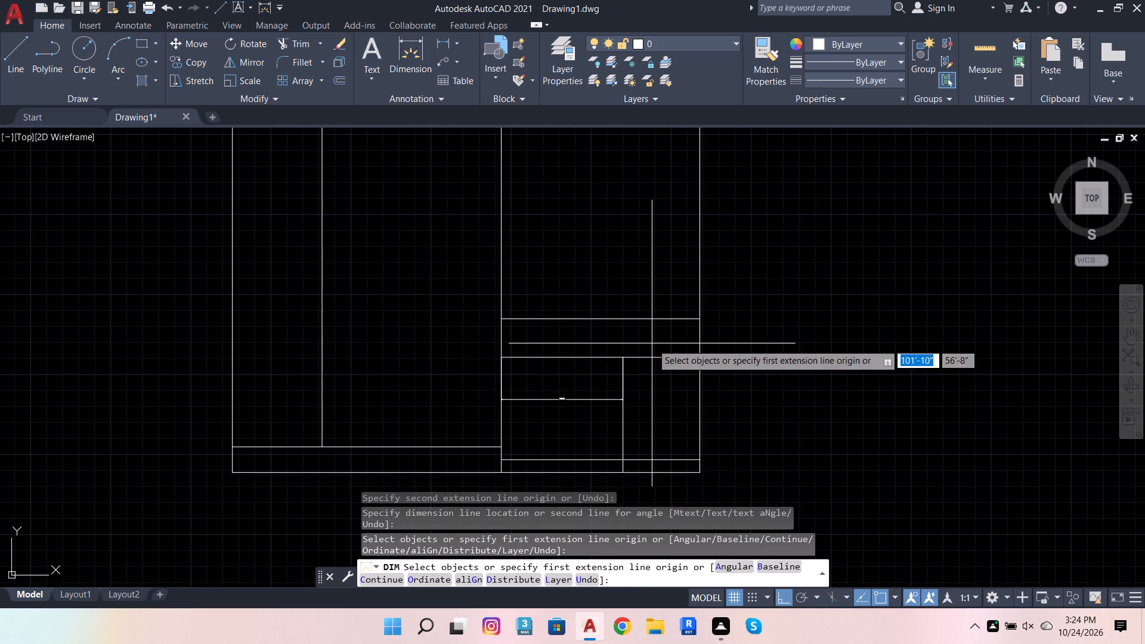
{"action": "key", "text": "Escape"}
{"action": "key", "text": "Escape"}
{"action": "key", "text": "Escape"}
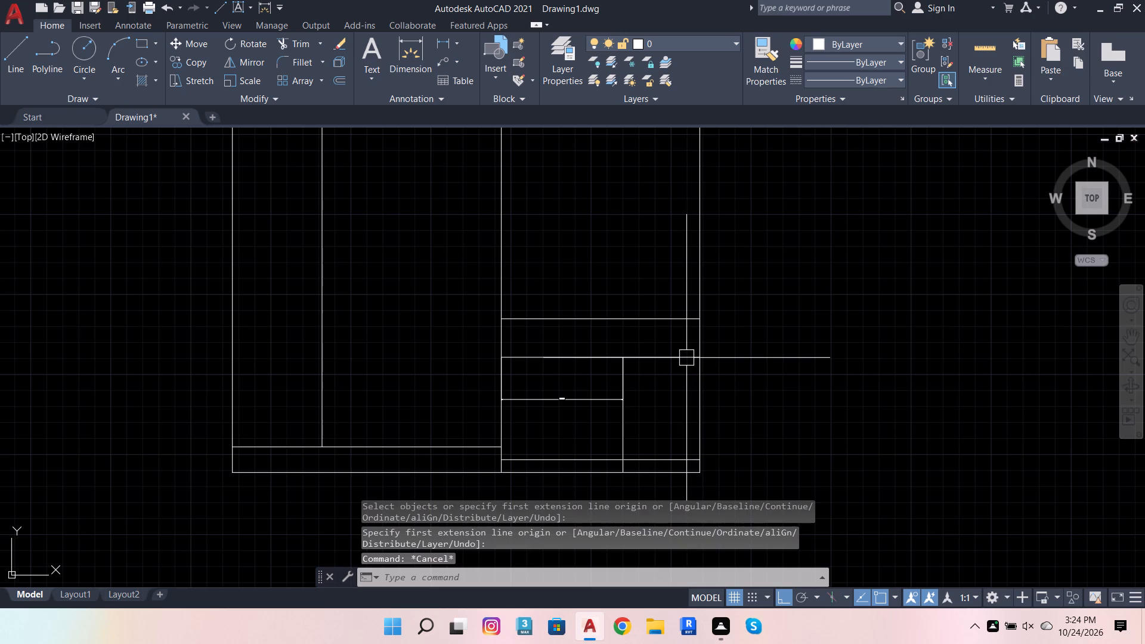
Modify the Standard dimension style's primary units to Architectural format with 0'-0" precision.
{"action": "type", "text": "DIM"}
{"action": "left_click", "coordinate": [747, 407]}
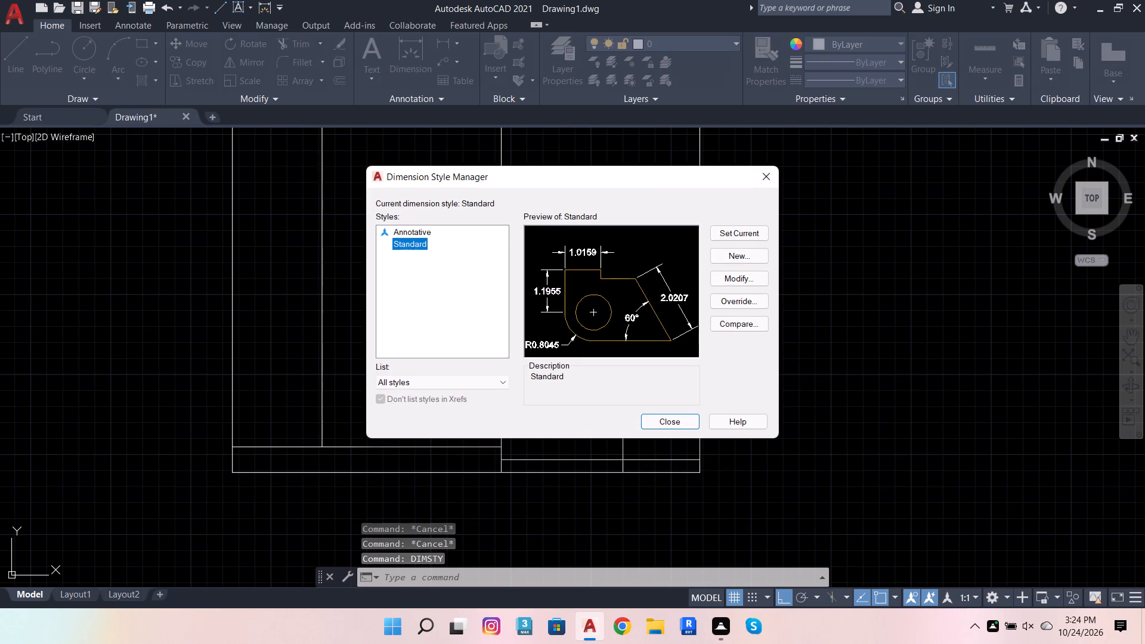
{"action": "left_click", "coordinate": [732, 279]}
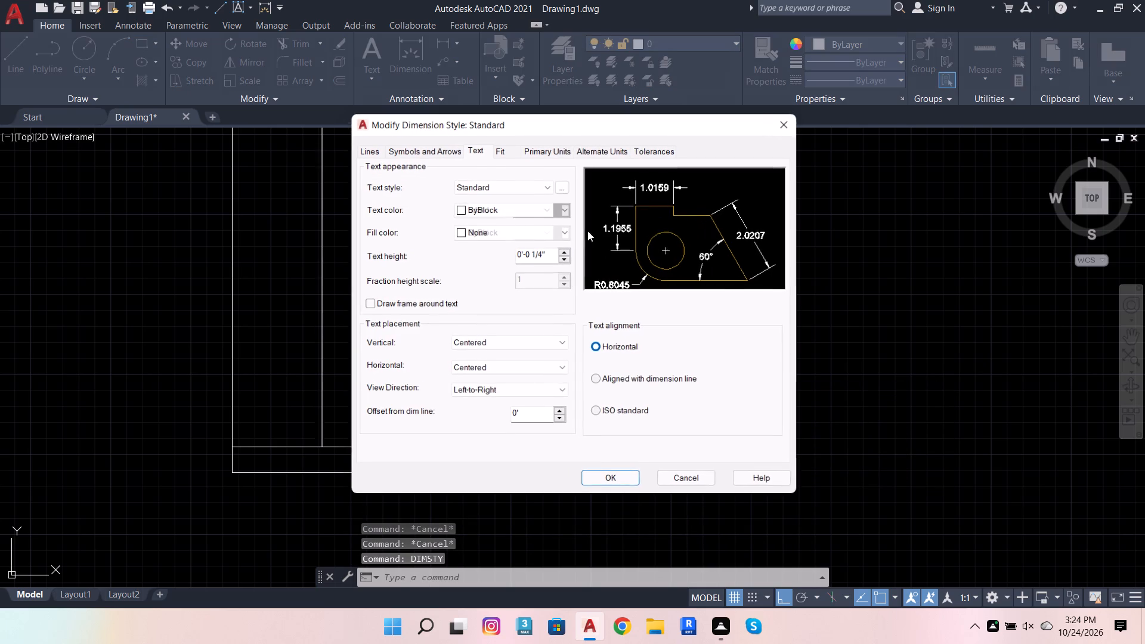
{"action": "left_click", "coordinate": [552, 153]}
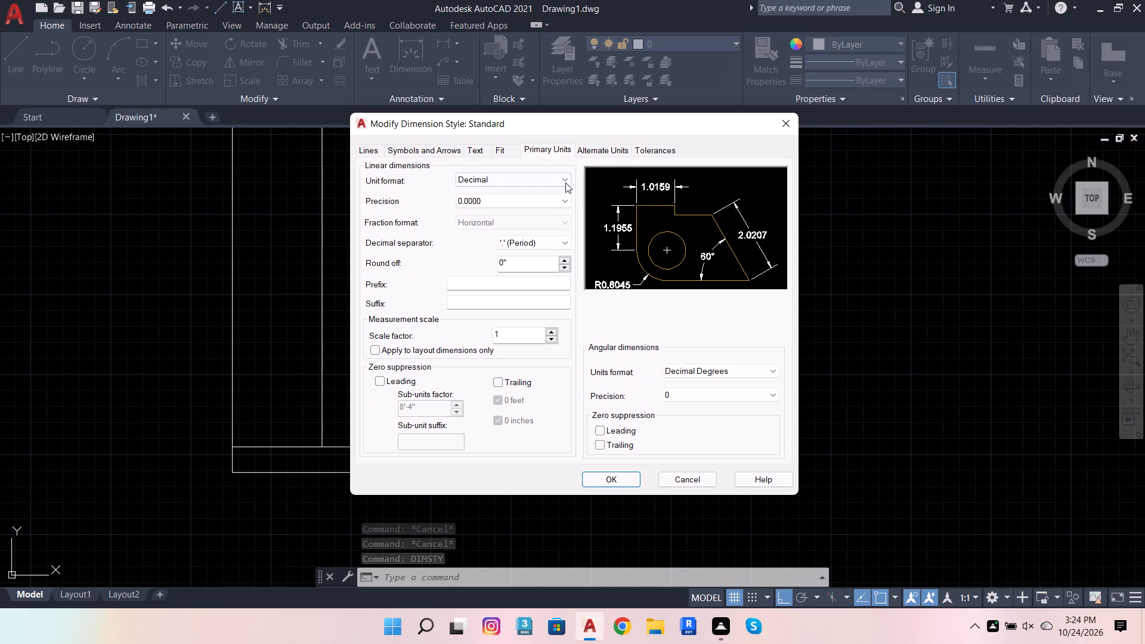
{"action": "left_click", "coordinate": [563, 179]}
{"action": "left_click", "coordinate": [505, 219]}
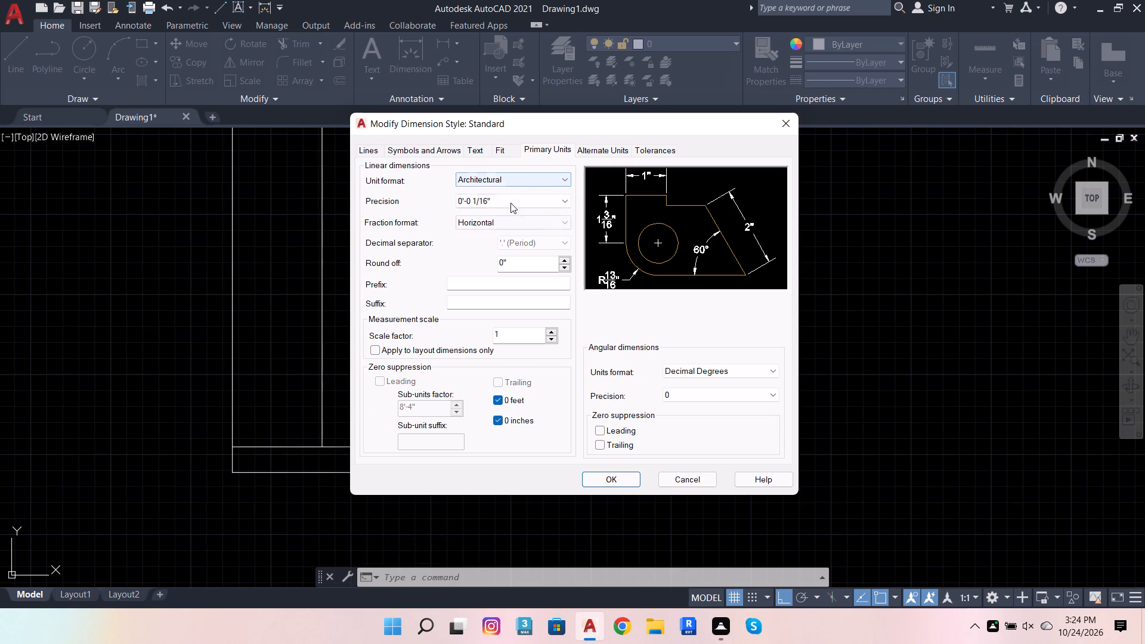
{"action": "left_click", "coordinate": [519, 195]}
{"action": "left_click", "coordinate": [510, 213]}
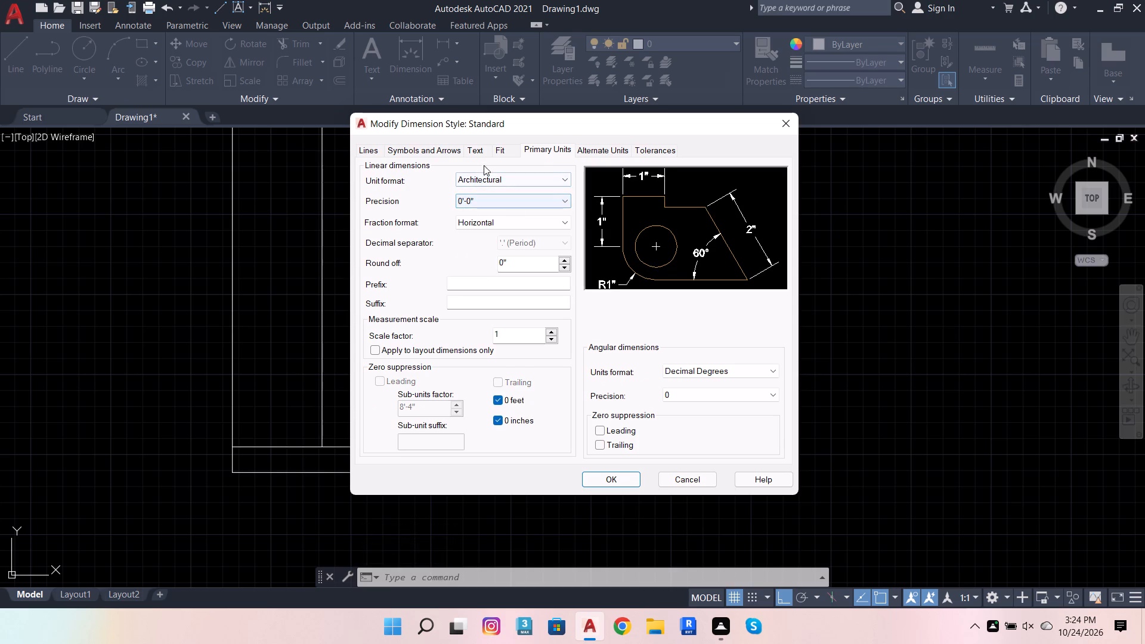
Set the Standard dimension style's text height to 4" and its arrow size to 2".
{"action": "left_click", "coordinate": [481, 151]}
{"action": "left_click_drag", "start_coordinate": [553, 256], "coordinate": [553, 256]}
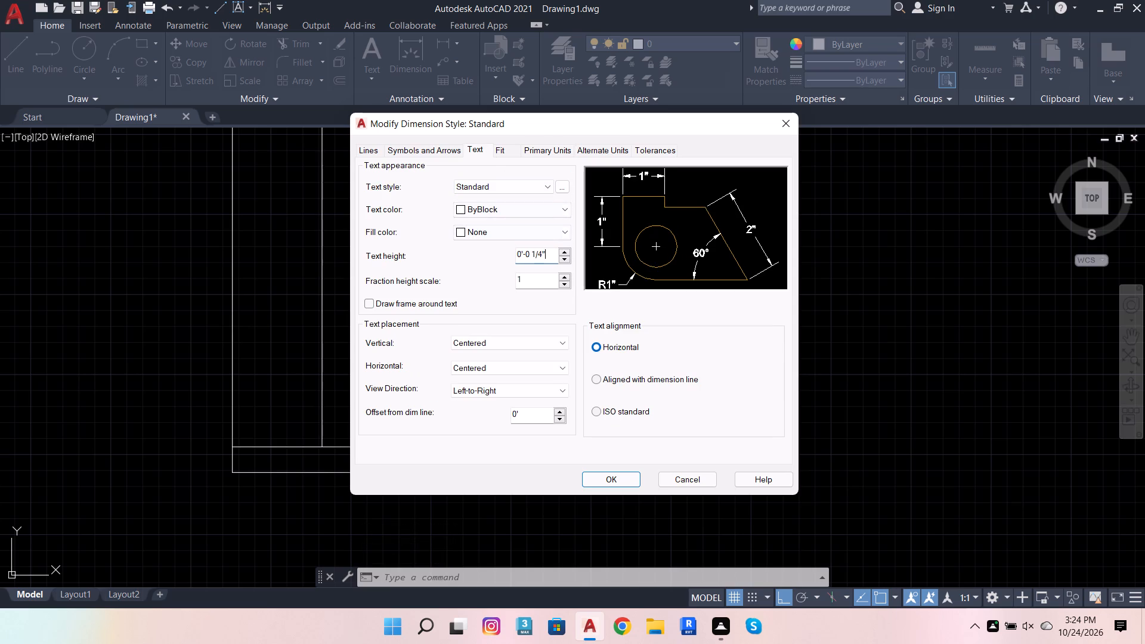
{"action": "left_click_drag", "start_coordinate": [553, 256], "coordinate": [345, 270]}
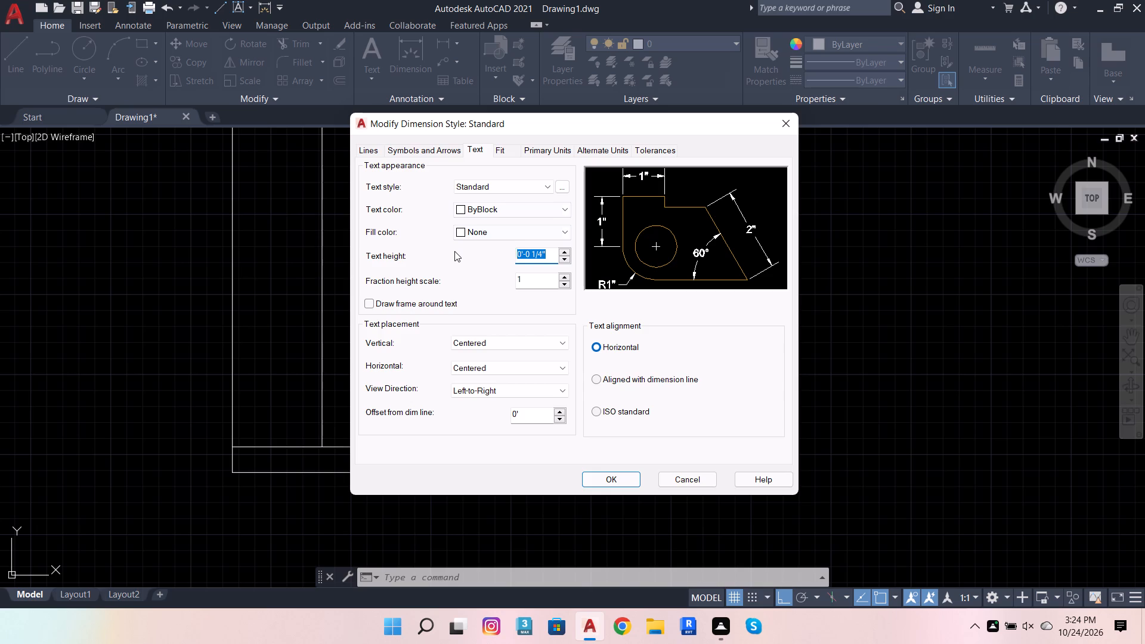
{"action": "key", "text": "4"}
{"action": "key", "text": "Return"}
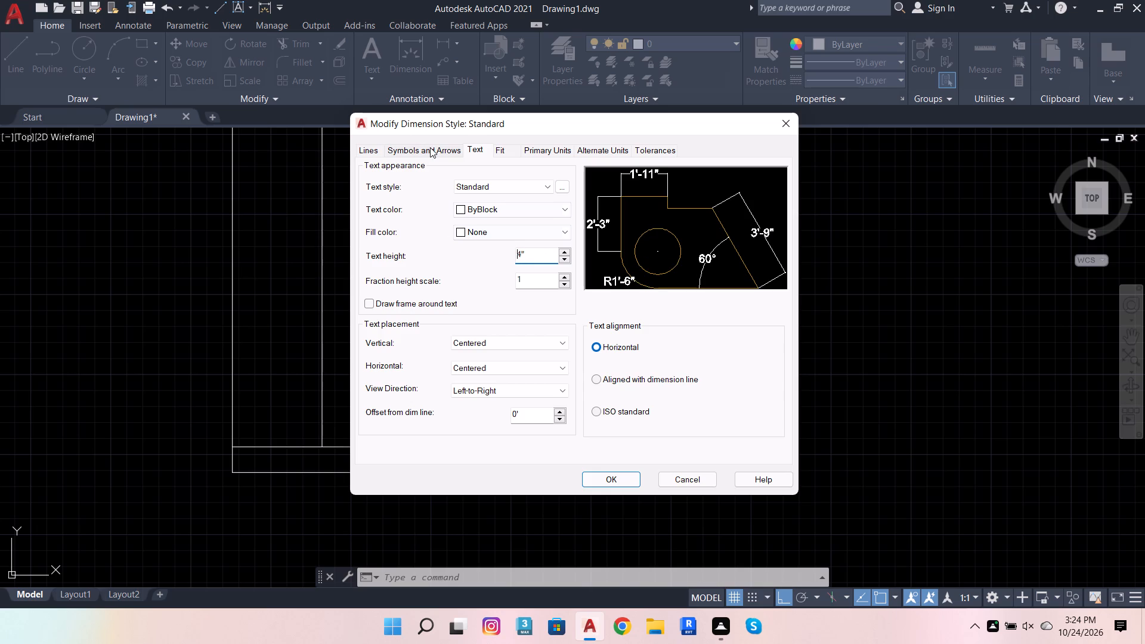
{"action": "left_click", "coordinate": [430, 147]}
{"action": "left_click_drag", "start_coordinate": [404, 294], "coordinate": [352, 298]}
{"action": "key", "text": "2"}
{"action": "key", "text": "Return"}
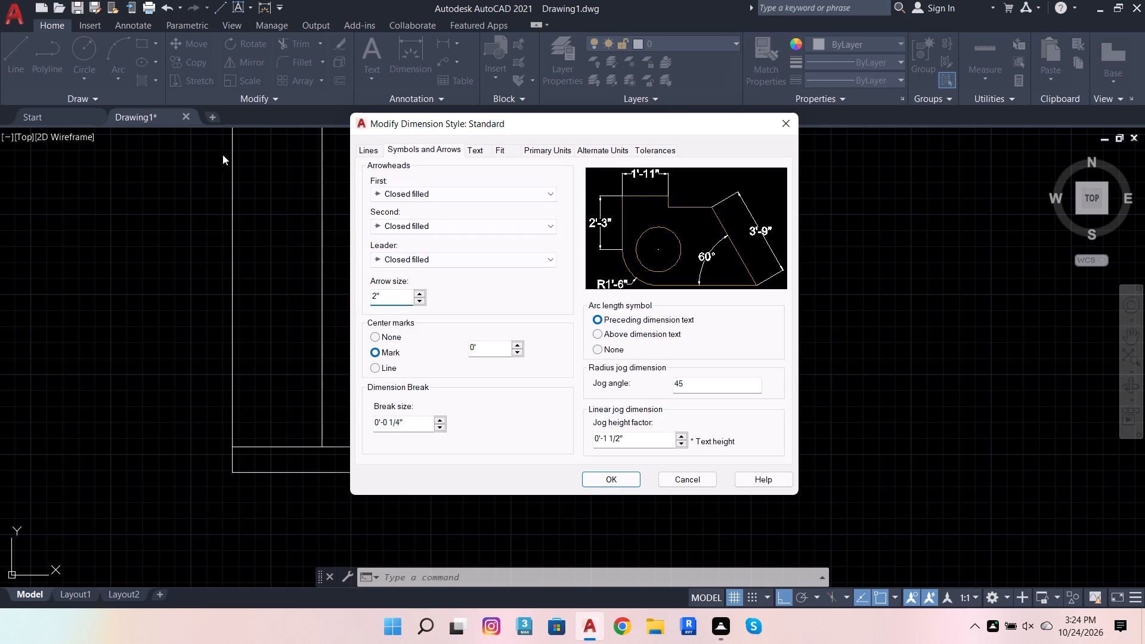
Align the dimension text with the dimension line, save the Standard style and set it as current.
{"action": "left_click", "coordinate": [471, 150]}
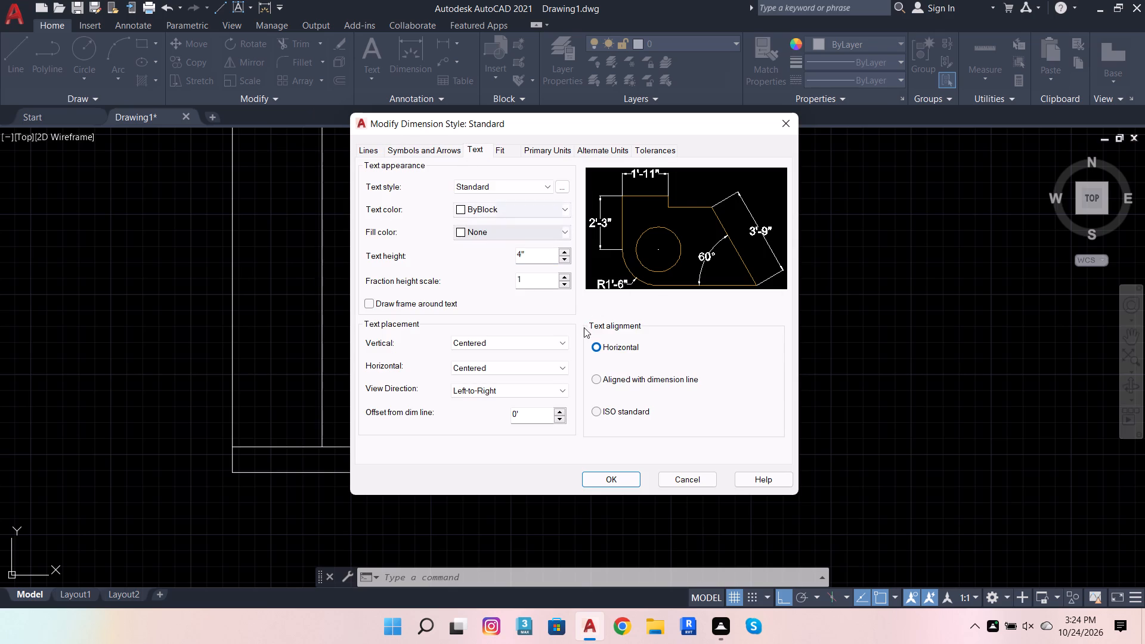
{"action": "left_click", "coordinate": [601, 380]}
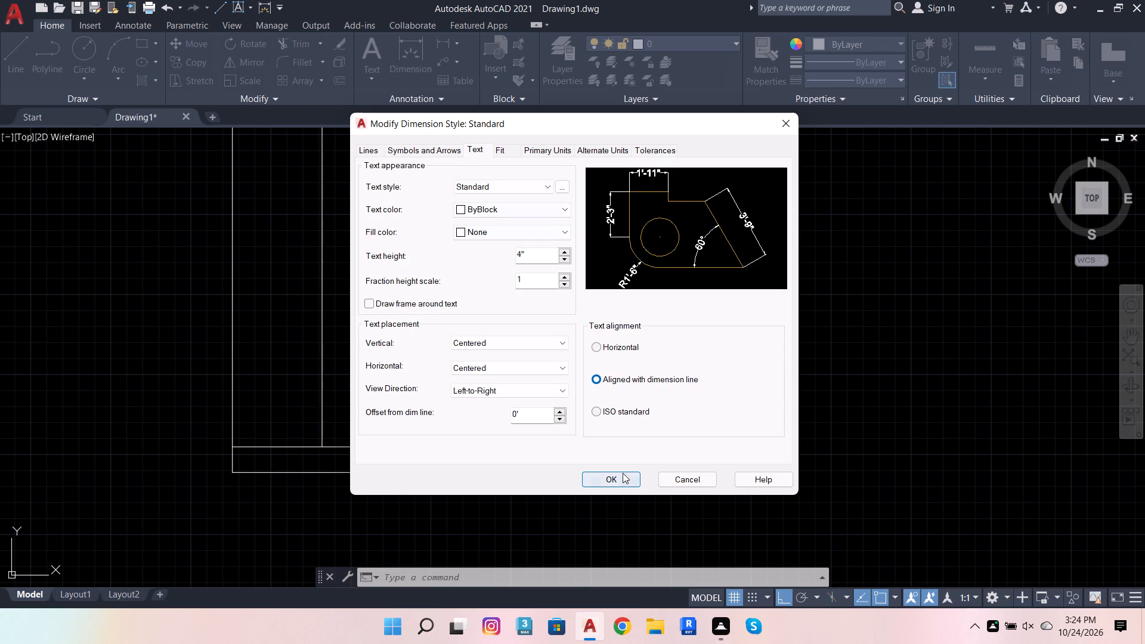
{"action": "left_click", "coordinate": [623, 473]}
{"action": "left_click", "coordinate": [725, 234]}
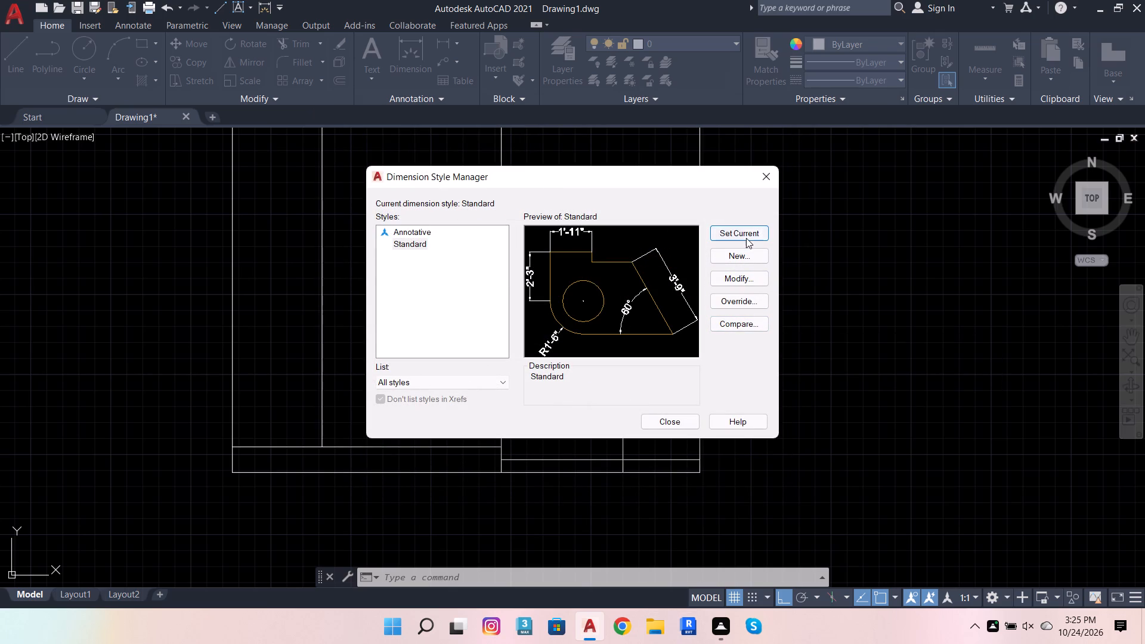
{"action": "left_click", "coordinate": [746, 238]}
{"action": "left_click", "coordinate": [682, 423]}
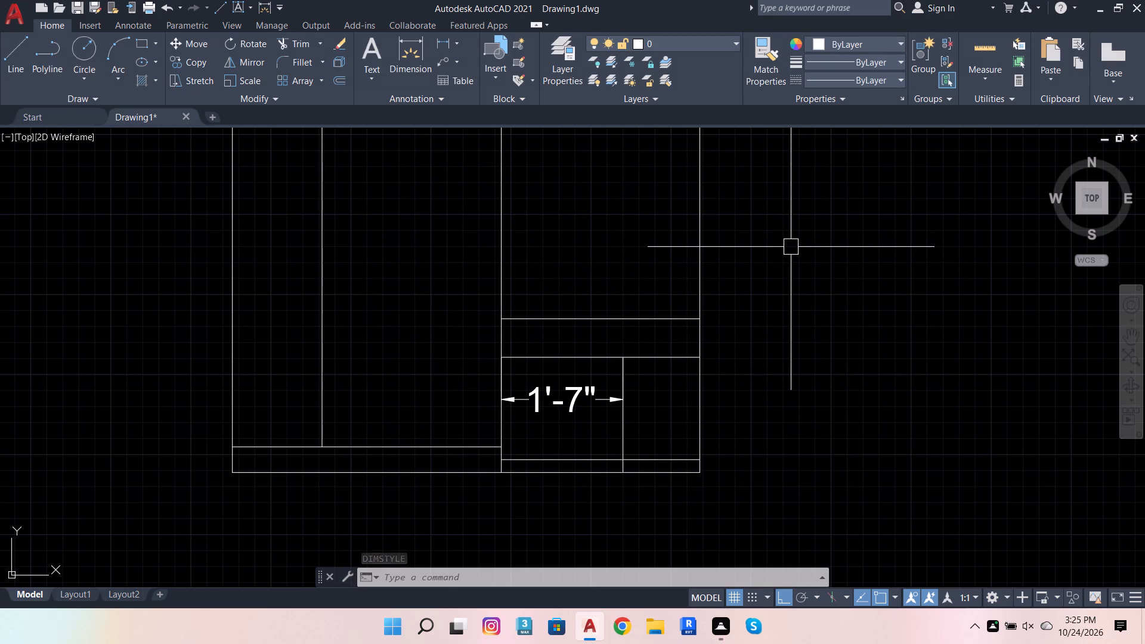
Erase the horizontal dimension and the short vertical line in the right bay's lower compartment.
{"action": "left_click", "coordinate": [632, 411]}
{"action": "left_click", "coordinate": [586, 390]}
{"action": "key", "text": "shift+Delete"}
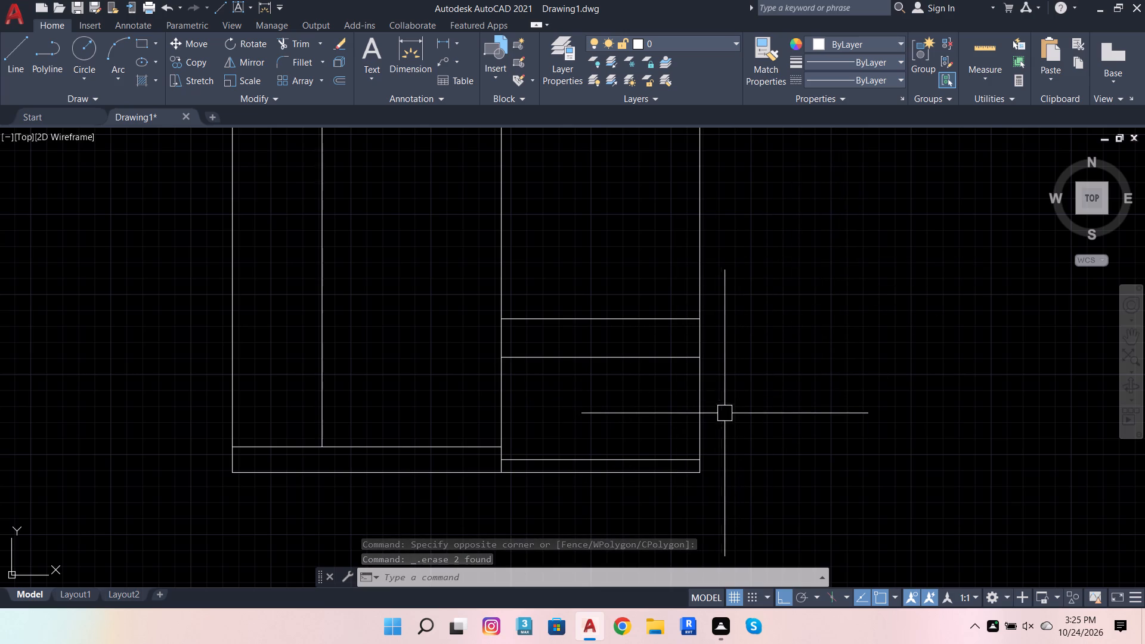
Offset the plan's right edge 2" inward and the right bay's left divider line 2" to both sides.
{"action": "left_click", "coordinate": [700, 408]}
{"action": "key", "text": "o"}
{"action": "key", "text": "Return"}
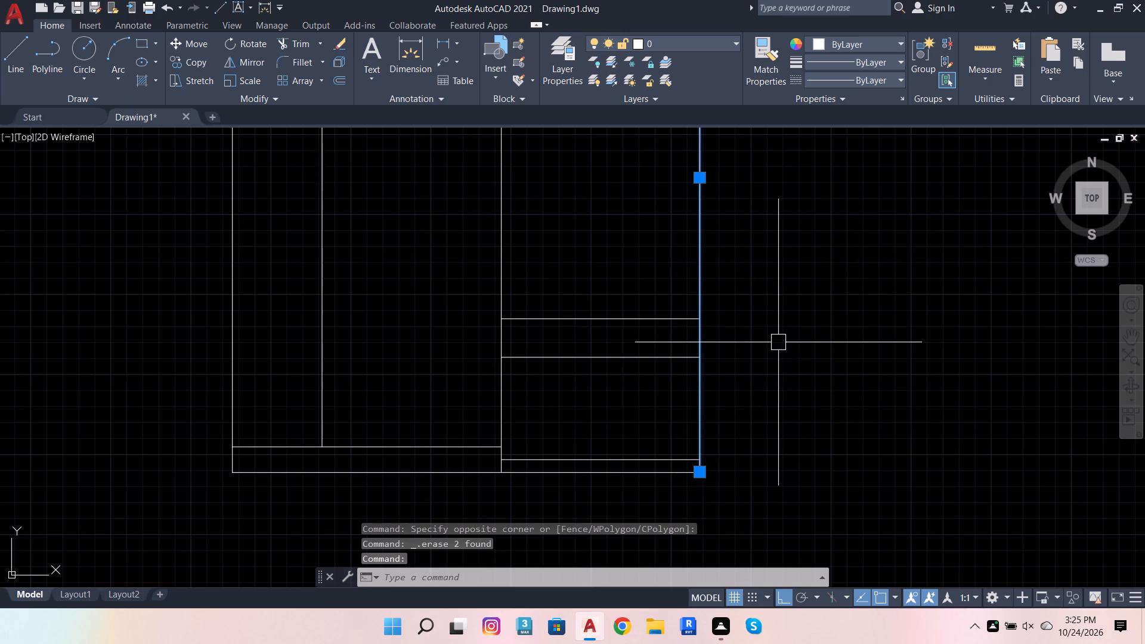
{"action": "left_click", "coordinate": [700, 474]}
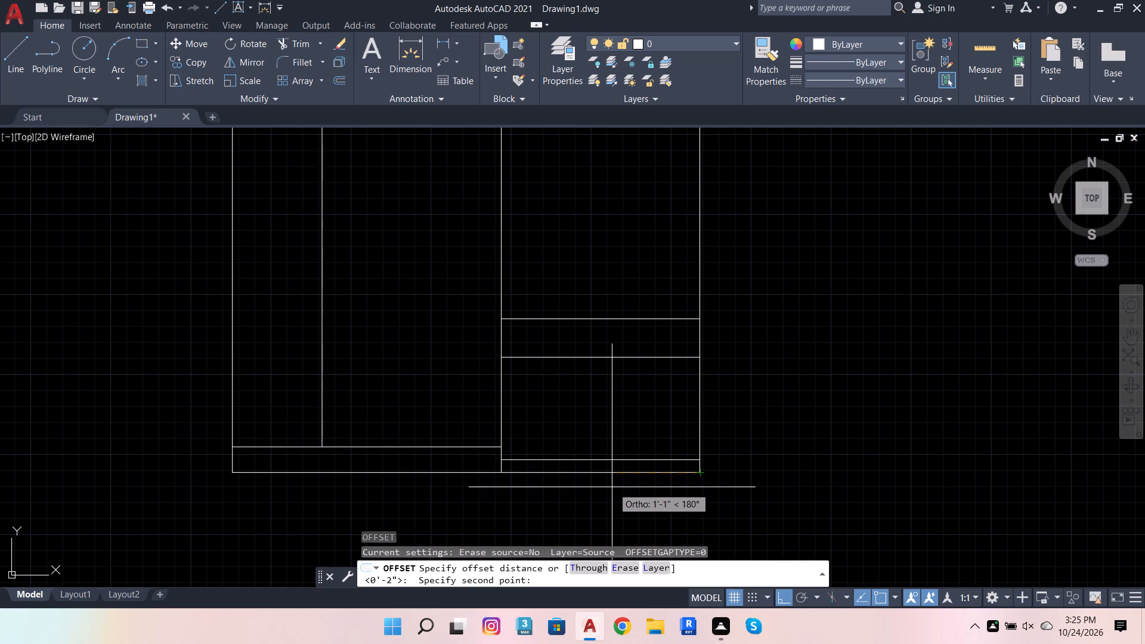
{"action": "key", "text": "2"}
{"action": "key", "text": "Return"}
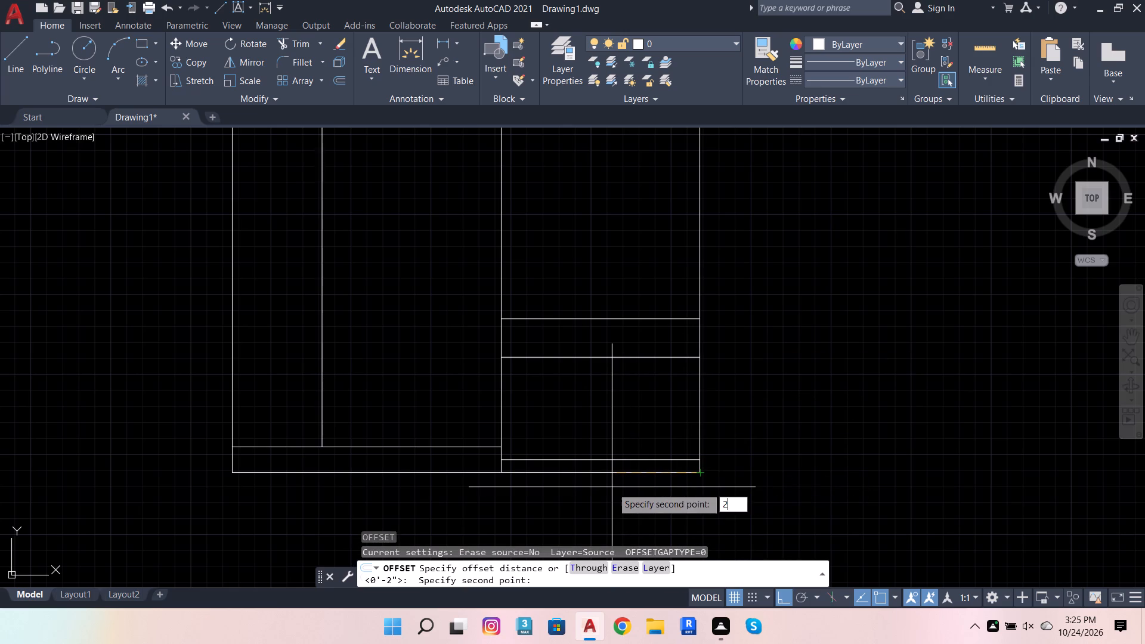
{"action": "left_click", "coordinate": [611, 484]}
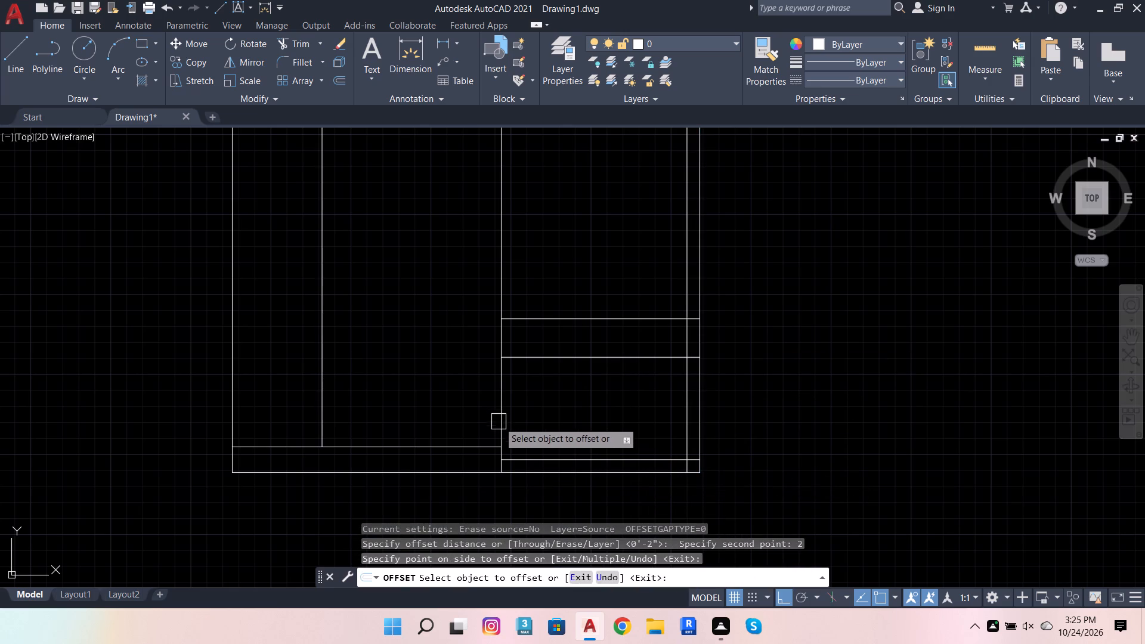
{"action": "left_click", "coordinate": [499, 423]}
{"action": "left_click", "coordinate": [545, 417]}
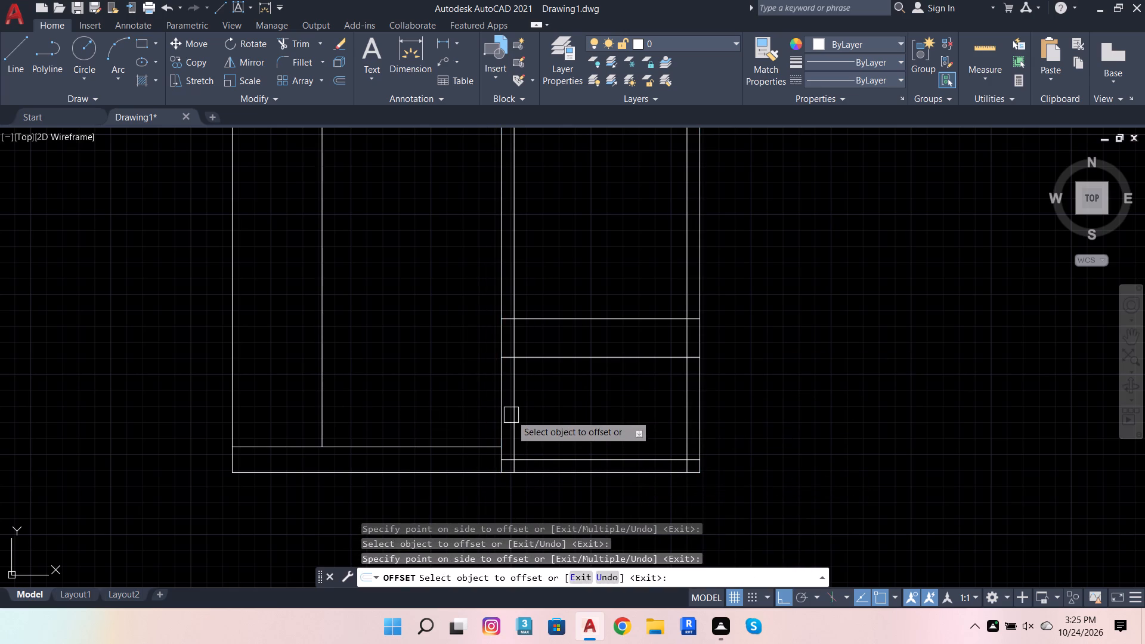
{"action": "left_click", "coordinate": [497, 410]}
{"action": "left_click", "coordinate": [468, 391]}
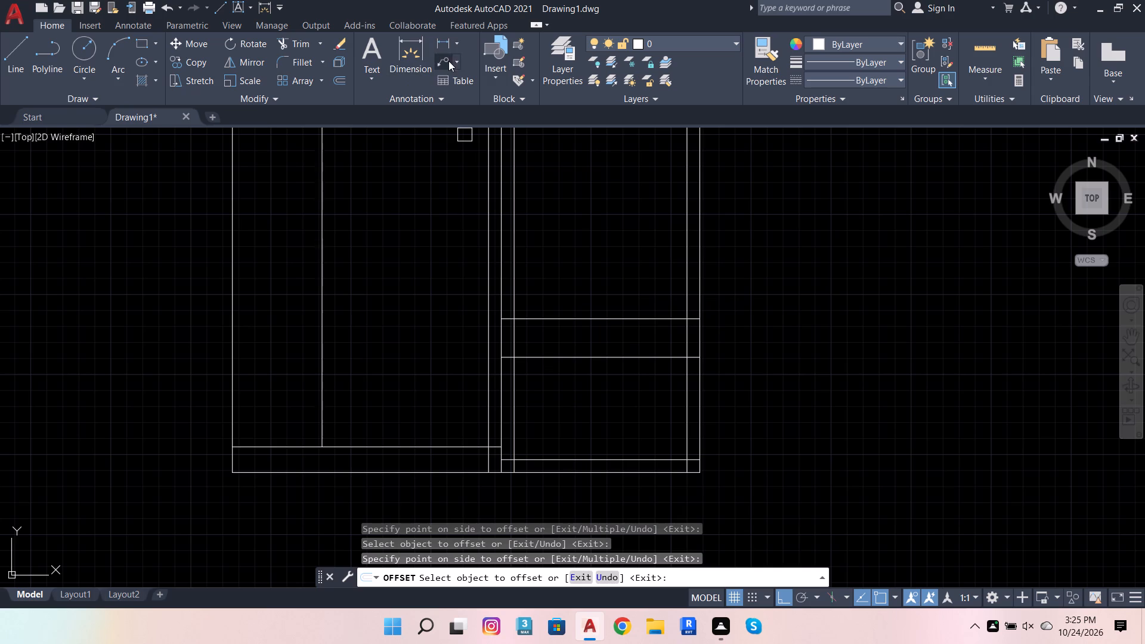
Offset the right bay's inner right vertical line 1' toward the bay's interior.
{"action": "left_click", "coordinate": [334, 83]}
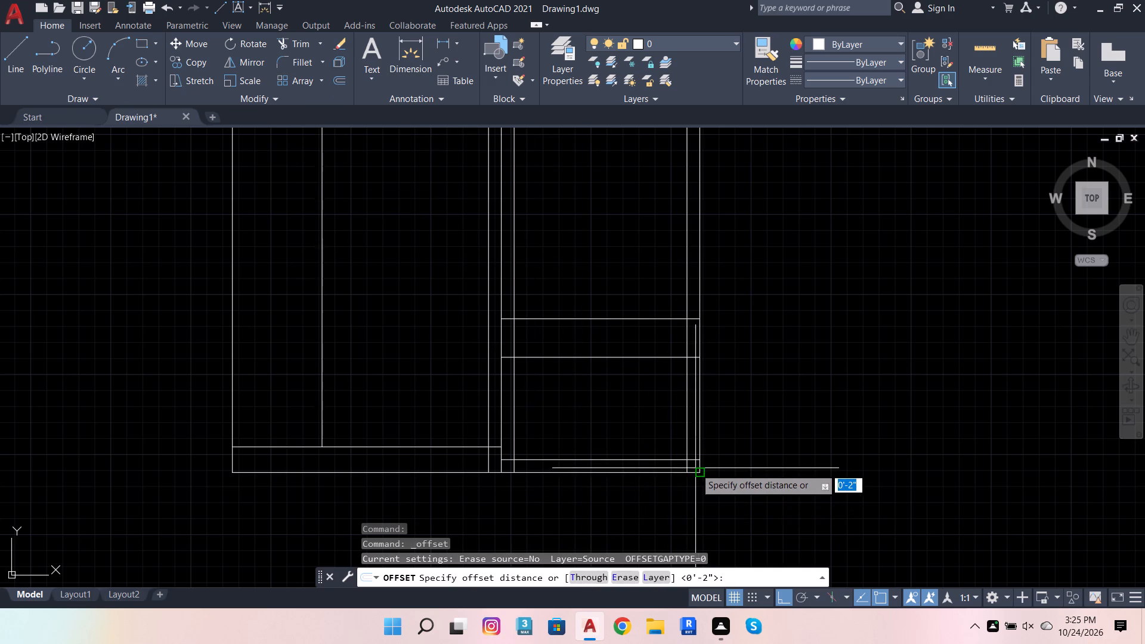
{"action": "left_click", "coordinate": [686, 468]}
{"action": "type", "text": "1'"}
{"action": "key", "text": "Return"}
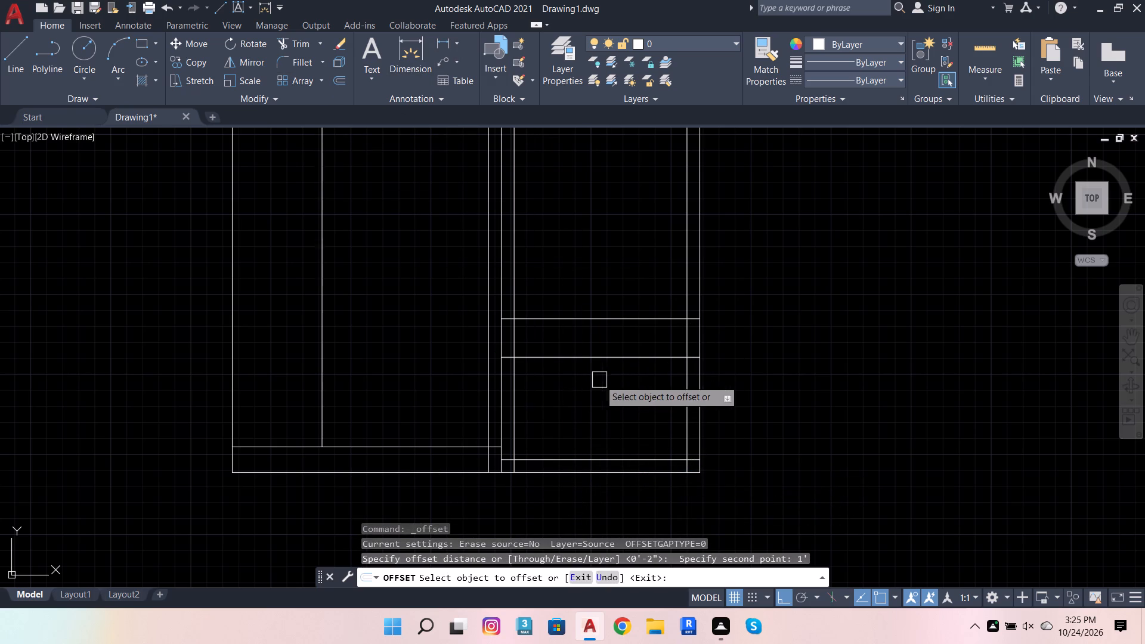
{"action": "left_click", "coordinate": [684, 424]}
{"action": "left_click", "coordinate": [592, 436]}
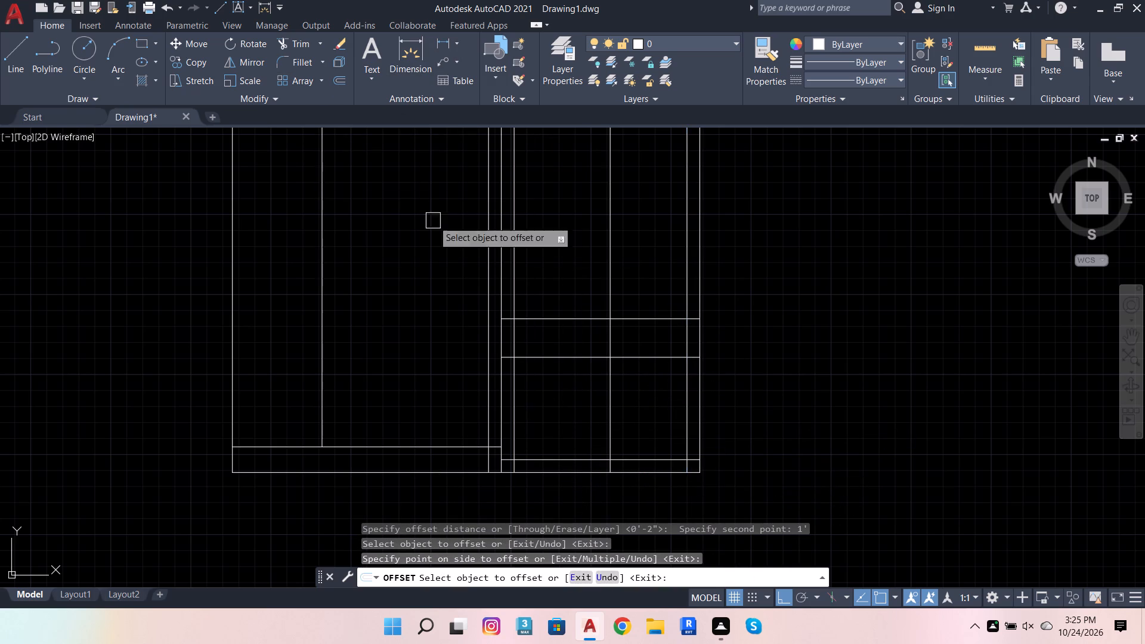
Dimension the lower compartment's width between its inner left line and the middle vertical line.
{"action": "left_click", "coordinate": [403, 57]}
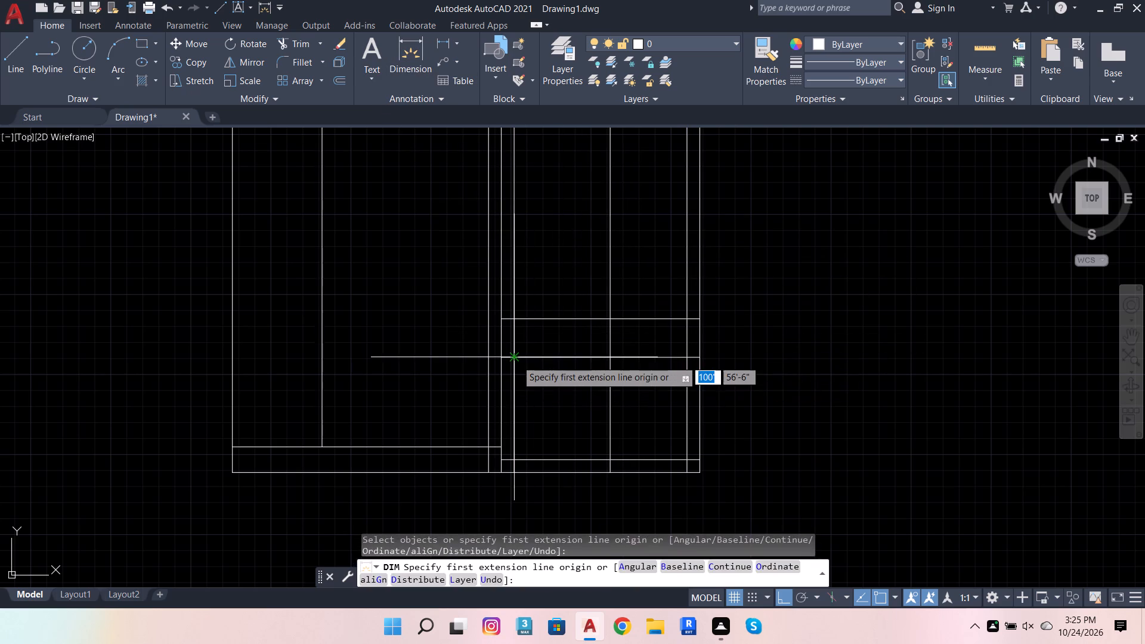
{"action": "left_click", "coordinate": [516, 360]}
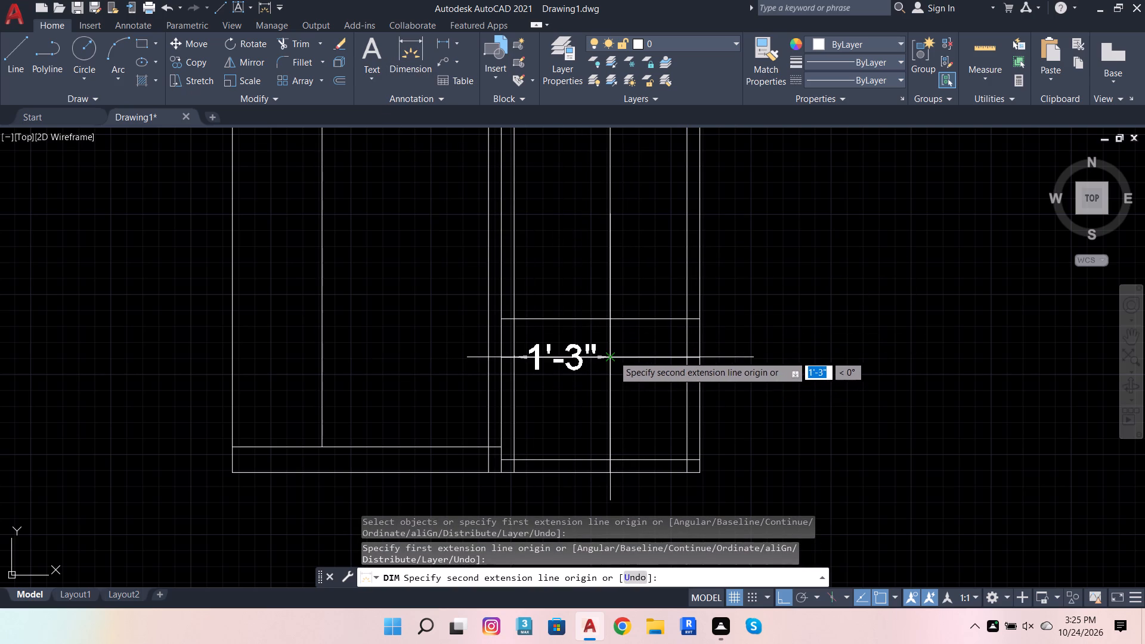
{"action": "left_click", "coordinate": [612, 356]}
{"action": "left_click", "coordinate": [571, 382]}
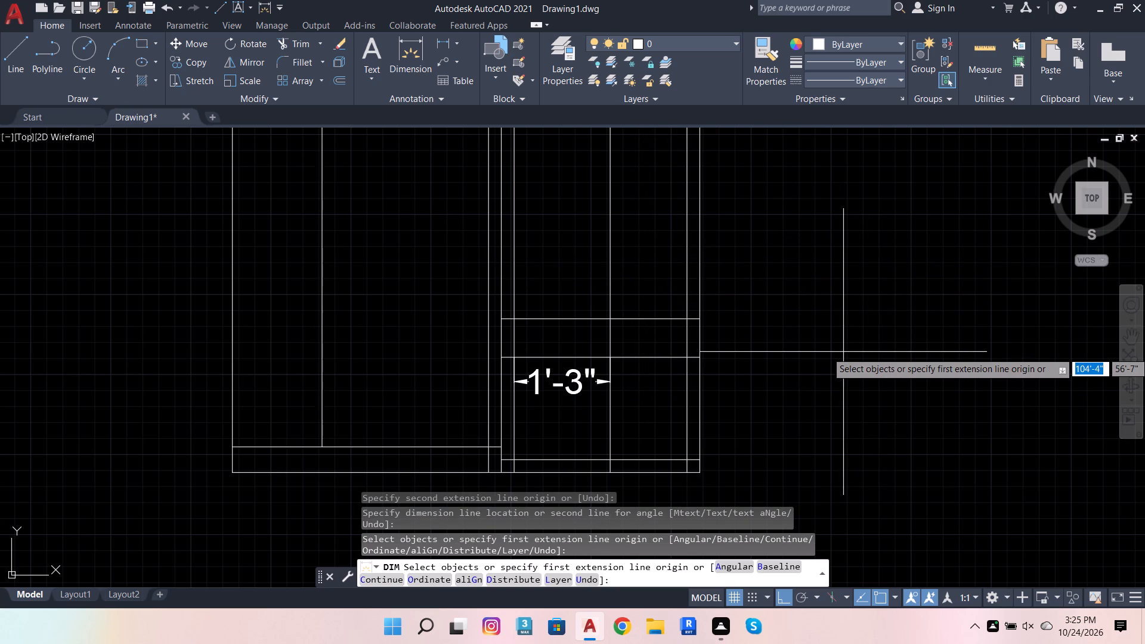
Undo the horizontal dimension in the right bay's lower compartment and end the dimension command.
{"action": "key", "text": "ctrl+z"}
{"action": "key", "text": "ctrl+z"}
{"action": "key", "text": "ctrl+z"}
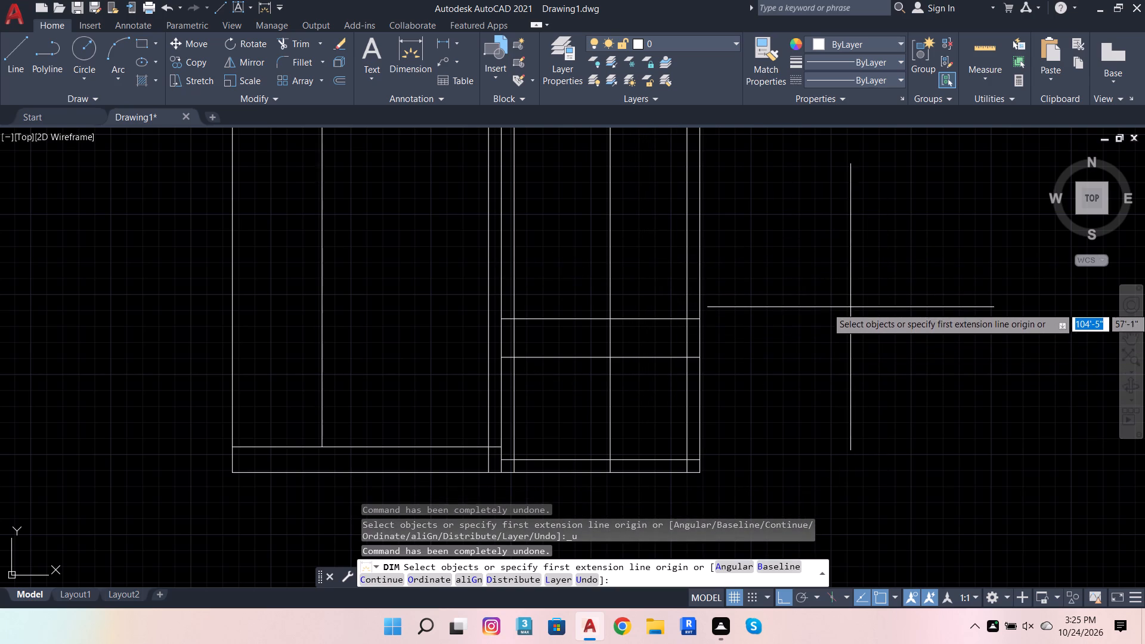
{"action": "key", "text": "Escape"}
Erase the four offset vertical lines in and beside the right bay and the horizontal line just above its bottom edge.
{"action": "left_click", "coordinate": [635, 415]}
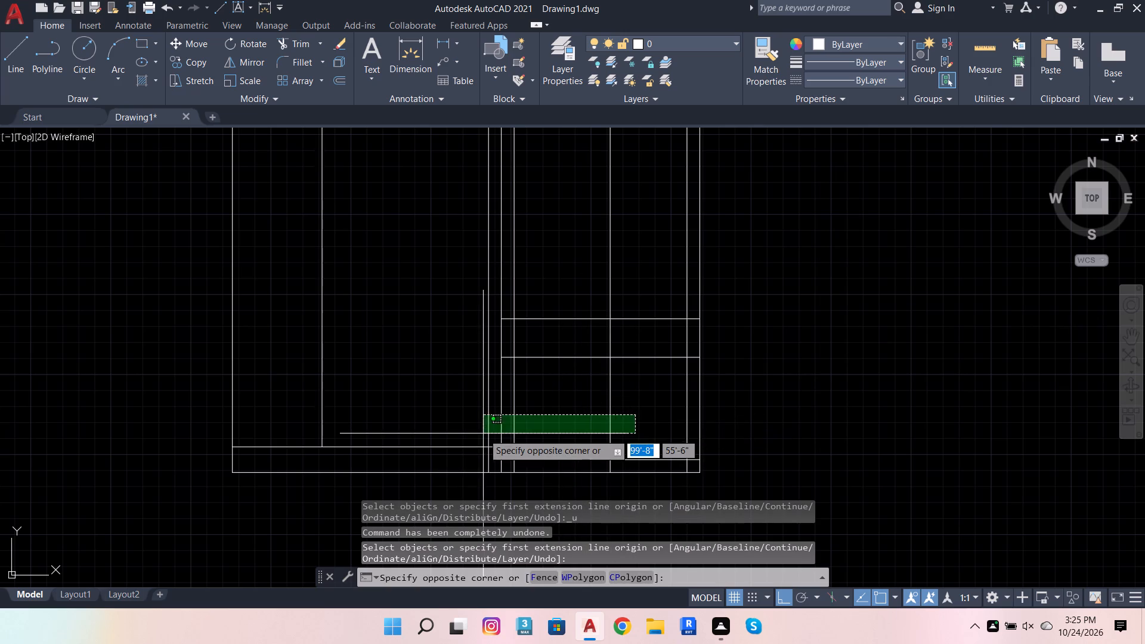
{"action": "left_click", "coordinate": [507, 422]}
{"action": "scroll", "coordinate": [599, 473], "scroll_direction": "up", "scroll_amount": 2}
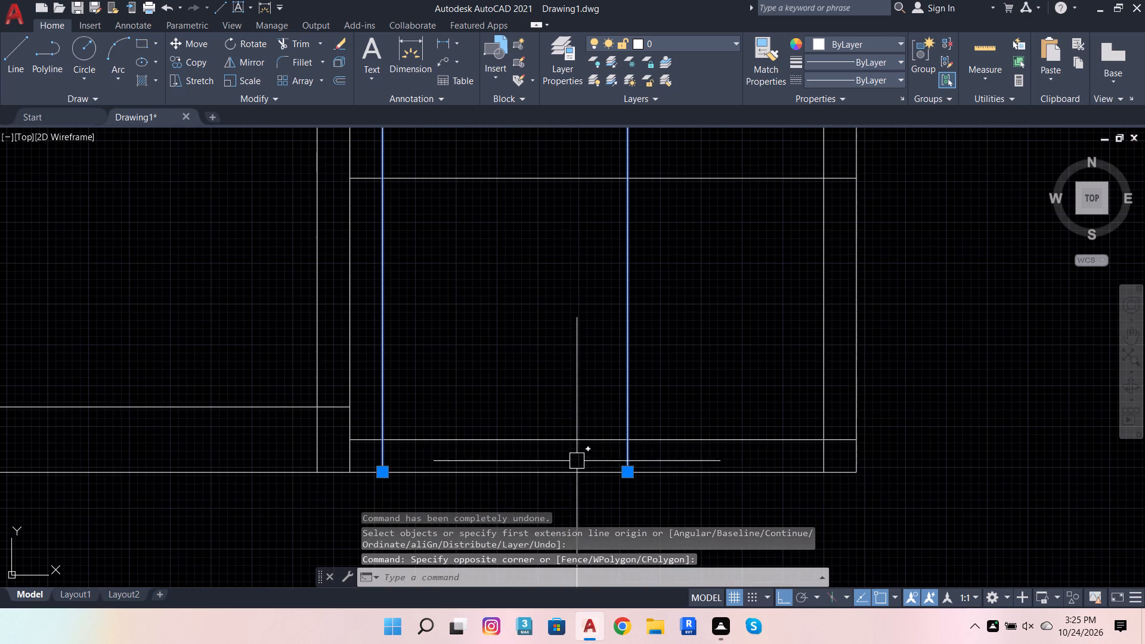
{"action": "left_click", "coordinate": [566, 452]}
{"action": "left_click", "coordinate": [518, 401]}
{"action": "left_click_drag", "start_coordinate": [844, 385], "coordinate": [829, 386]}
{"action": "left_click", "coordinate": [769, 379]}
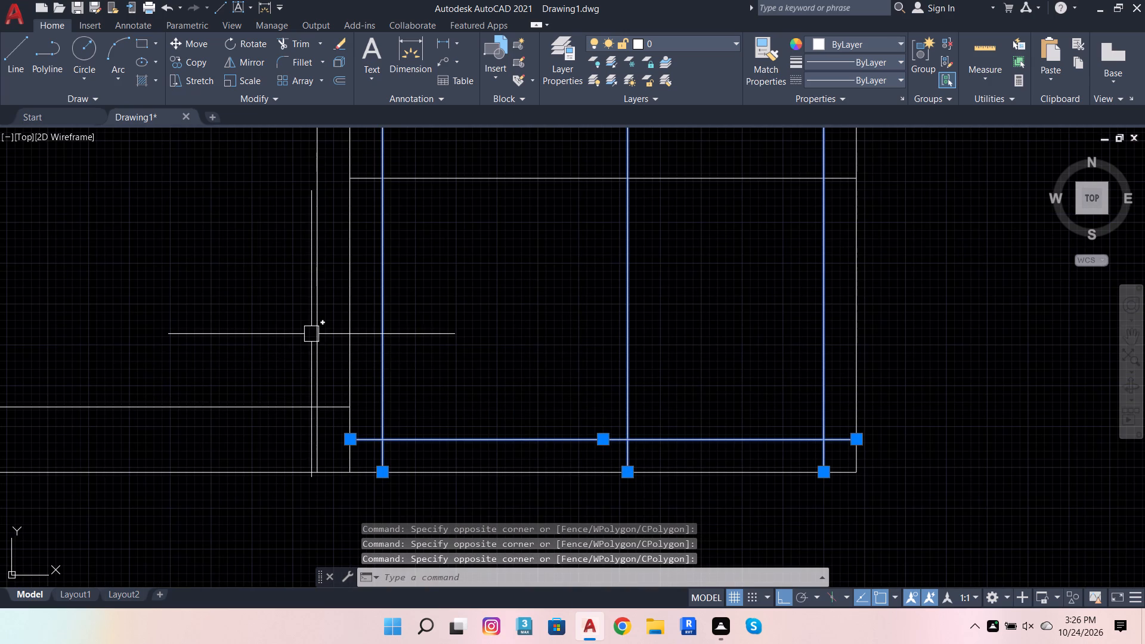
{"action": "left_click", "coordinate": [311, 334]}
{"action": "scroll", "coordinate": [319, 370], "scroll_direction": "down", "scroll_amount": 3}
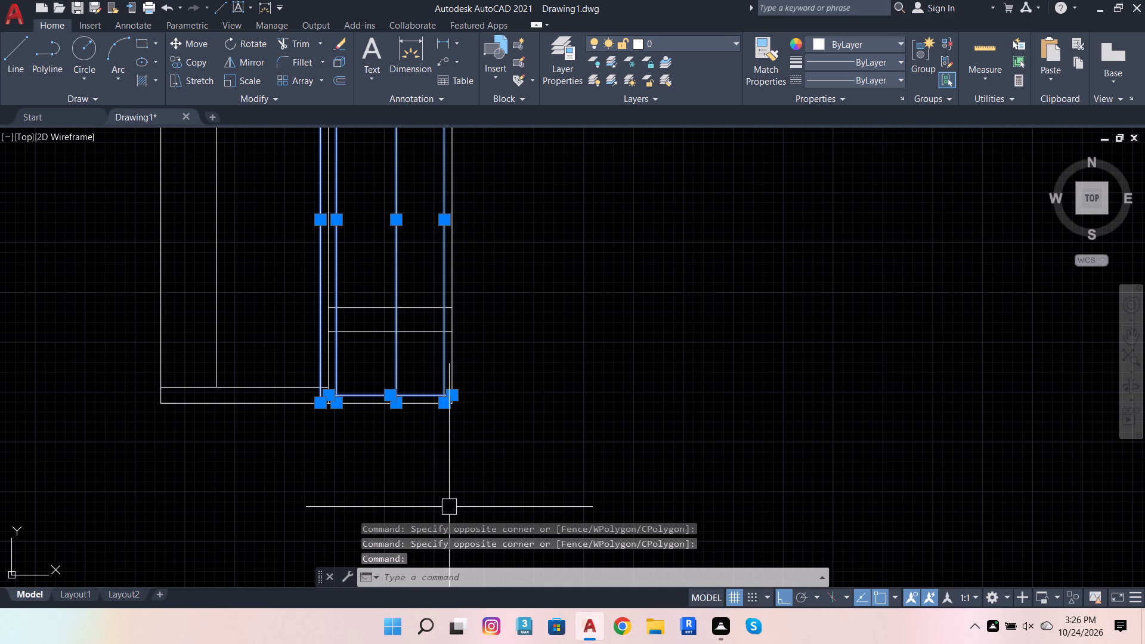
{"action": "key", "text": "shift+Delete"}
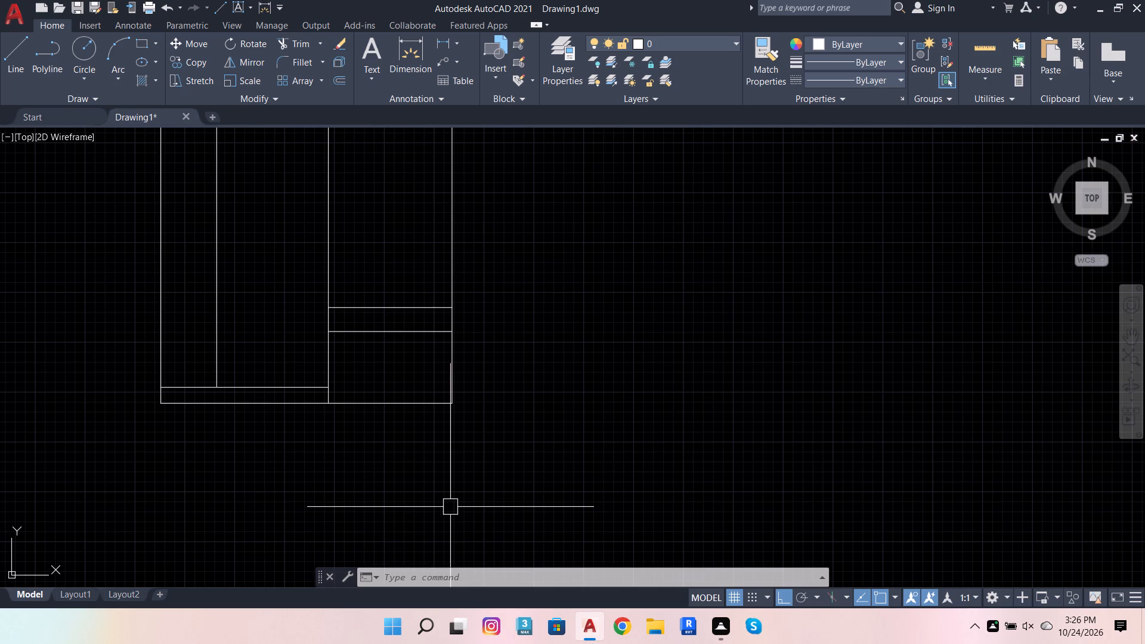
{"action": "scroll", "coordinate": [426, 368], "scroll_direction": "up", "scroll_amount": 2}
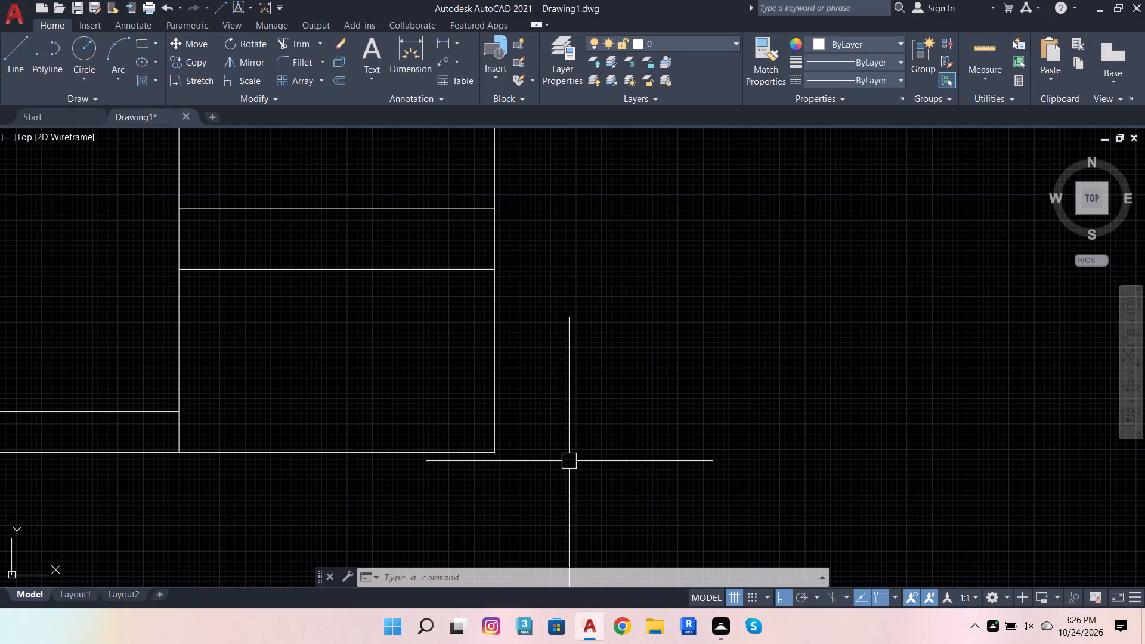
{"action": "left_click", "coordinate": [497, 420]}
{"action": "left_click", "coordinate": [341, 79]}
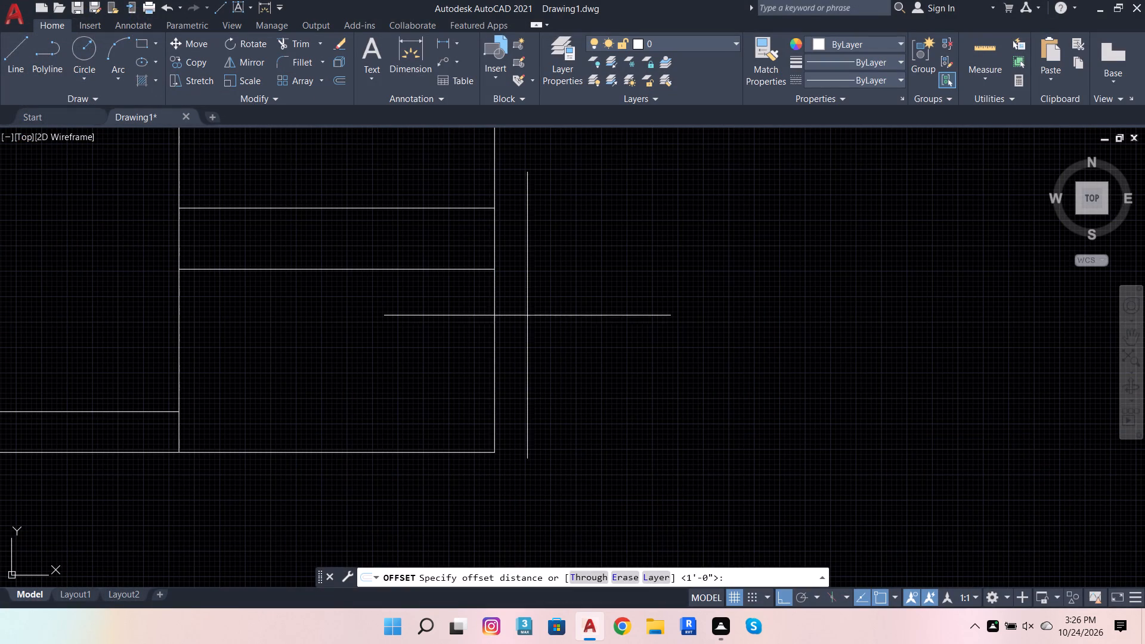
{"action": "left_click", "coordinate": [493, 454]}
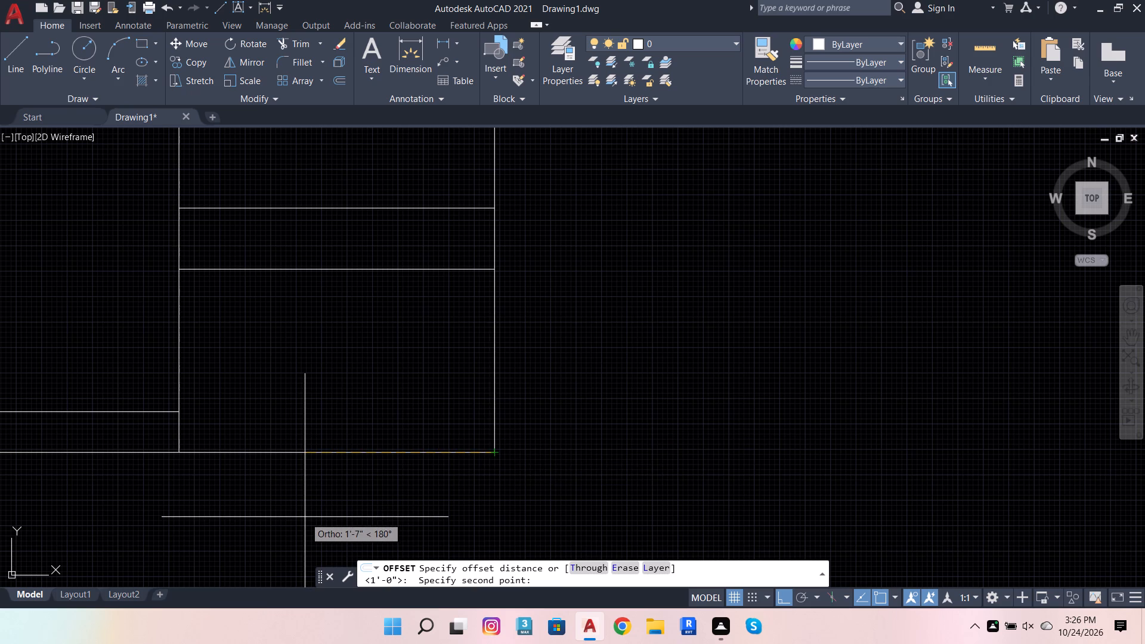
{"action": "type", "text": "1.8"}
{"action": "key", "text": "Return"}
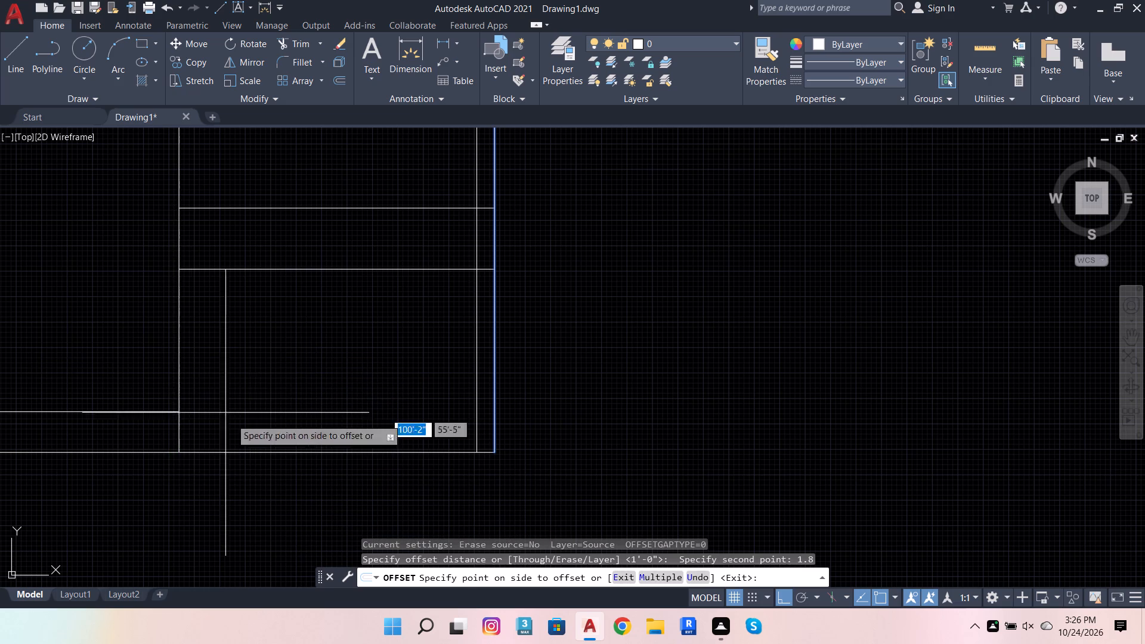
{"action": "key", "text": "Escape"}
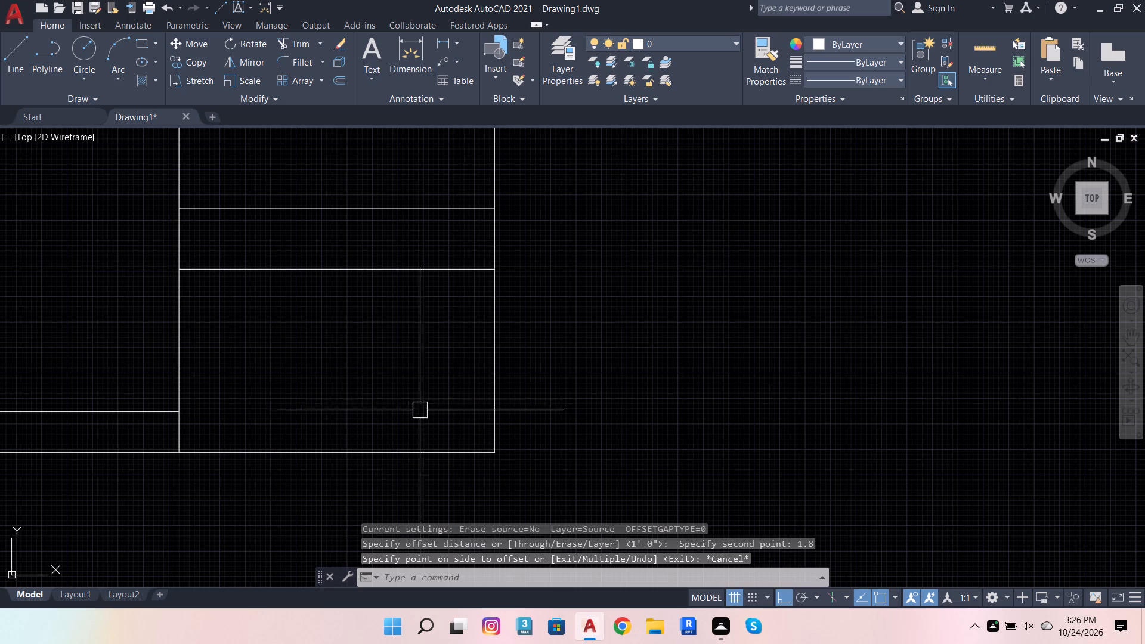
Offset the right bay's right edge, left divider and bottom edge 1.6" inward.
{"action": "left_click_drag", "start_coordinate": [524, 395], "coordinate": [509, 391]}
{"action": "left_click", "coordinate": [451, 368]}
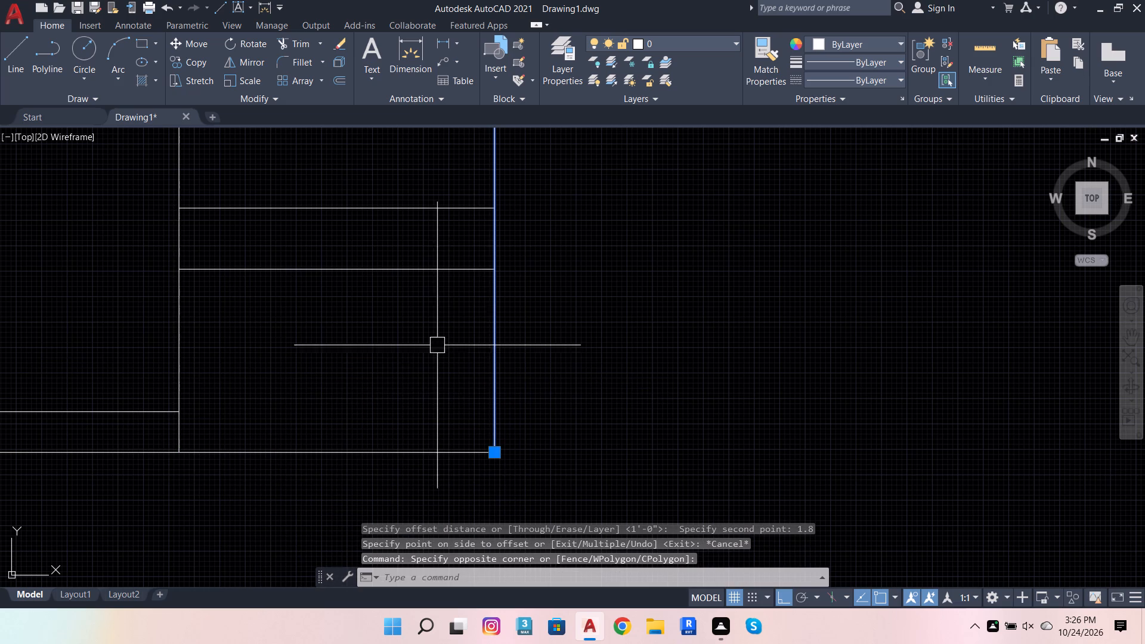
{"action": "left_click", "coordinate": [335, 86]}
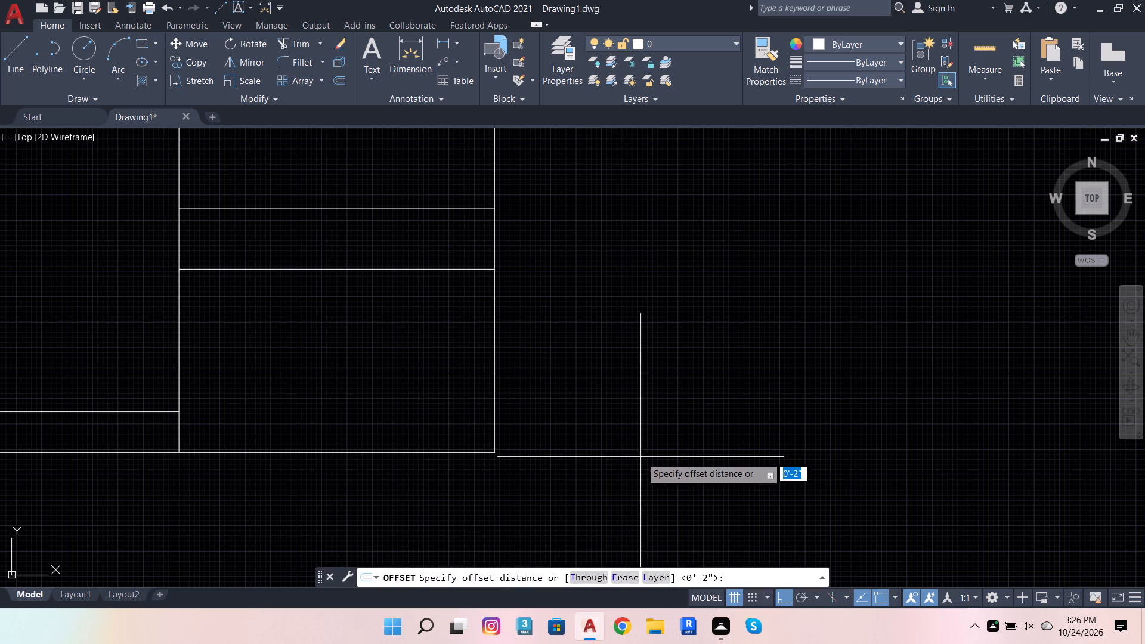
{"action": "left_click", "coordinate": [497, 449]}
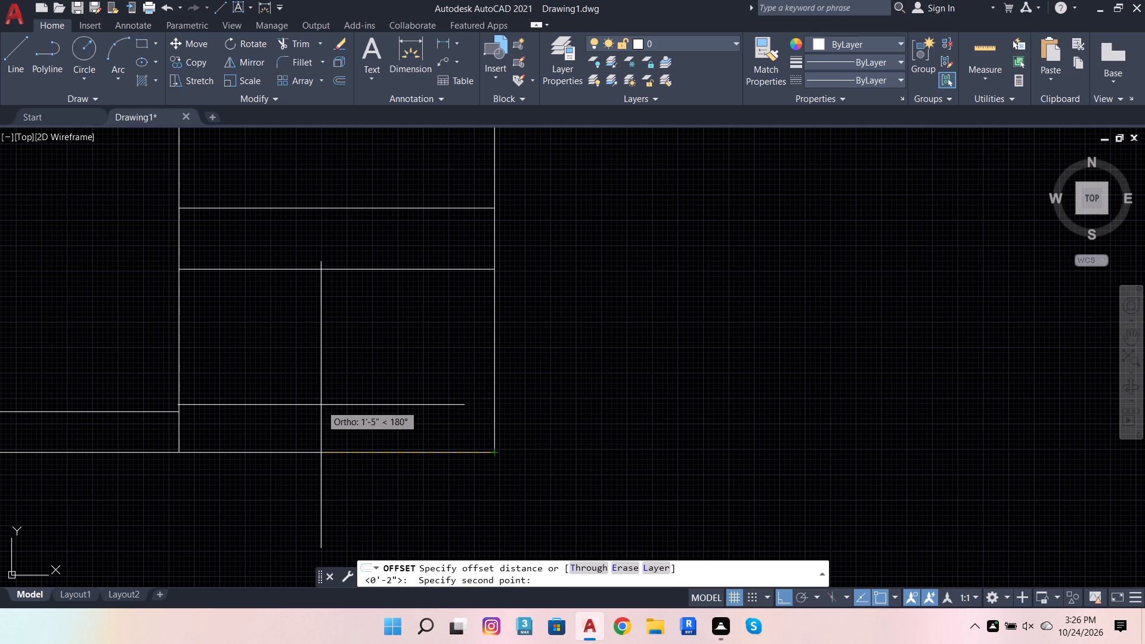
{"action": "type", "text": "1."}
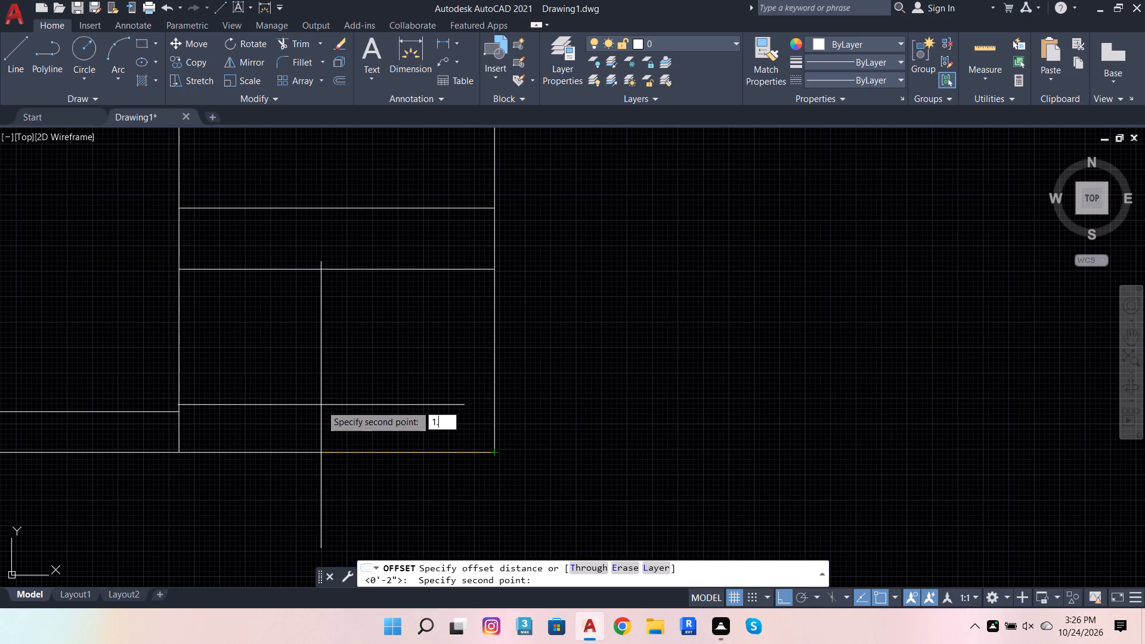
{"action": "key", "text": "6"}
{"action": "key", "text": "Return"}
{"action": "left_click", "coordinate": [321, 404]}
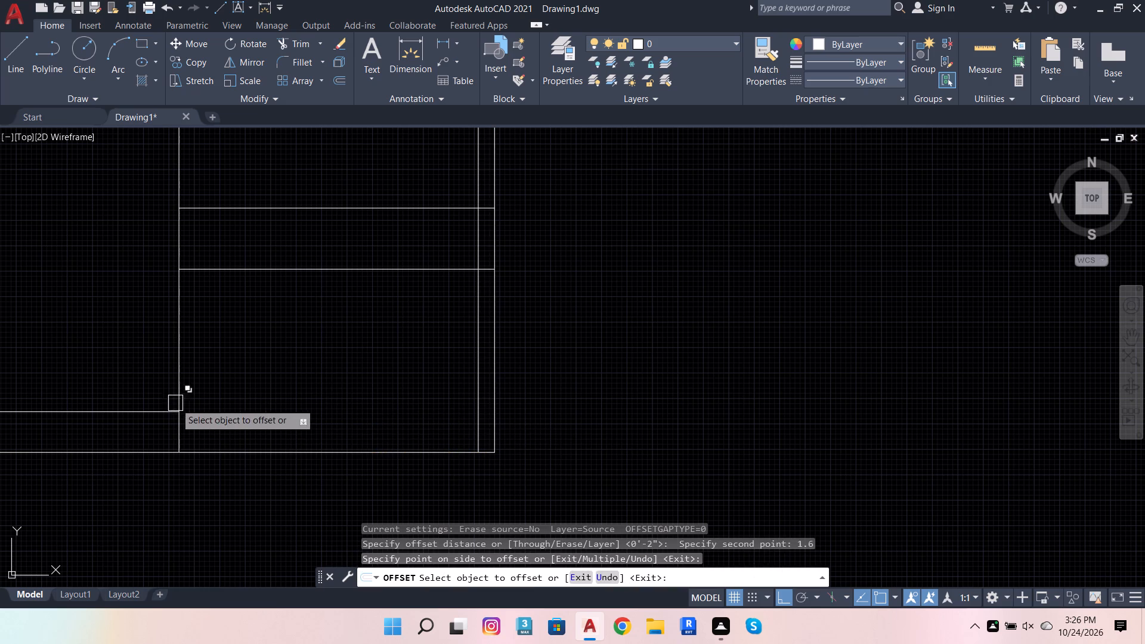
{"action": "left_click", "coordinate": [180, 364]}
{"action": "left_click", "coordinate": [205, 368]}
{"action": "left_click", "coordinate": [257, 459]}
{"action": "left_click_drag", "start_coordinate": [259, 367], "coordinate": [262, 355]}
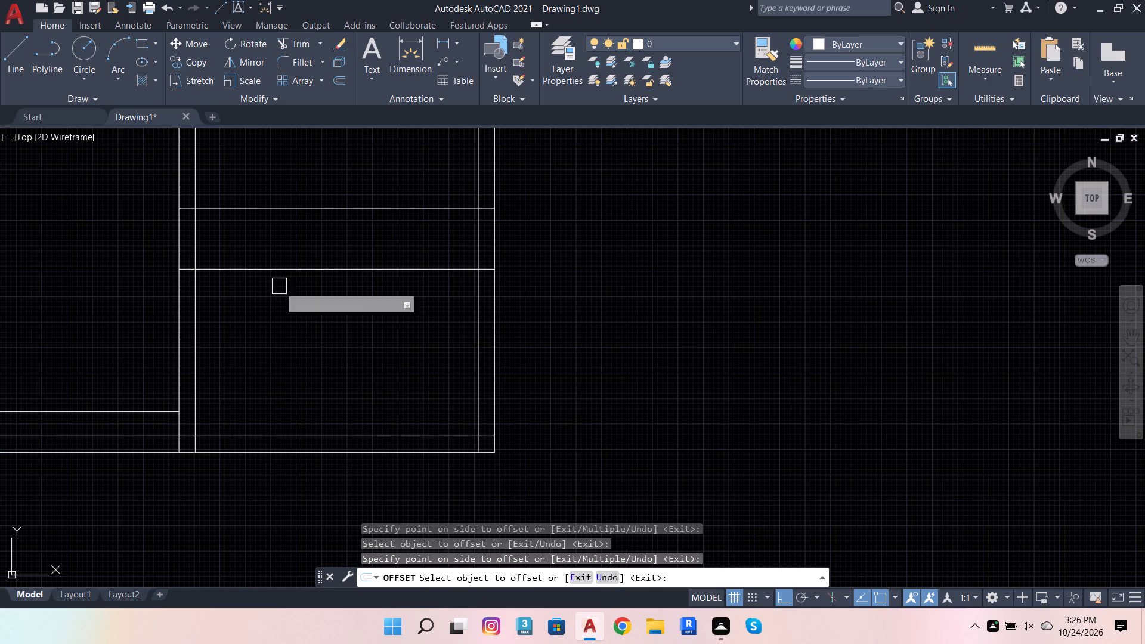
Place a 1' horizontal dimension in the lower compartment, measured inward from the inner right vertical line.
{"action": "left_click", "coordinate": [403, 52]}
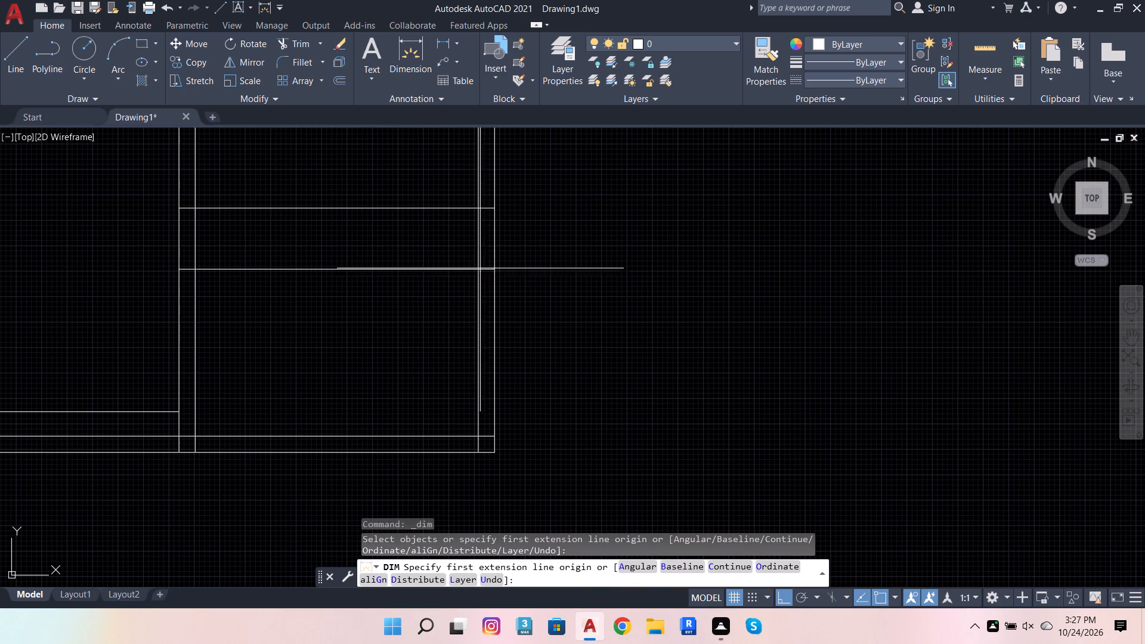
{"action": "left_click", "coordinate": [478, 267]}
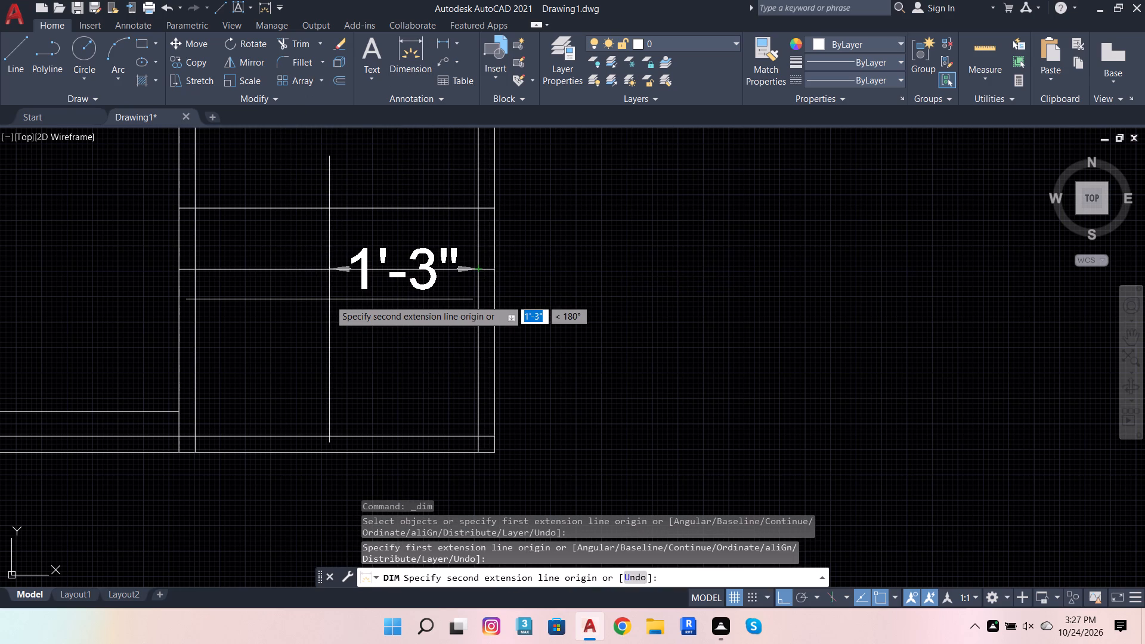
{"action": "type", "text": "1'"}
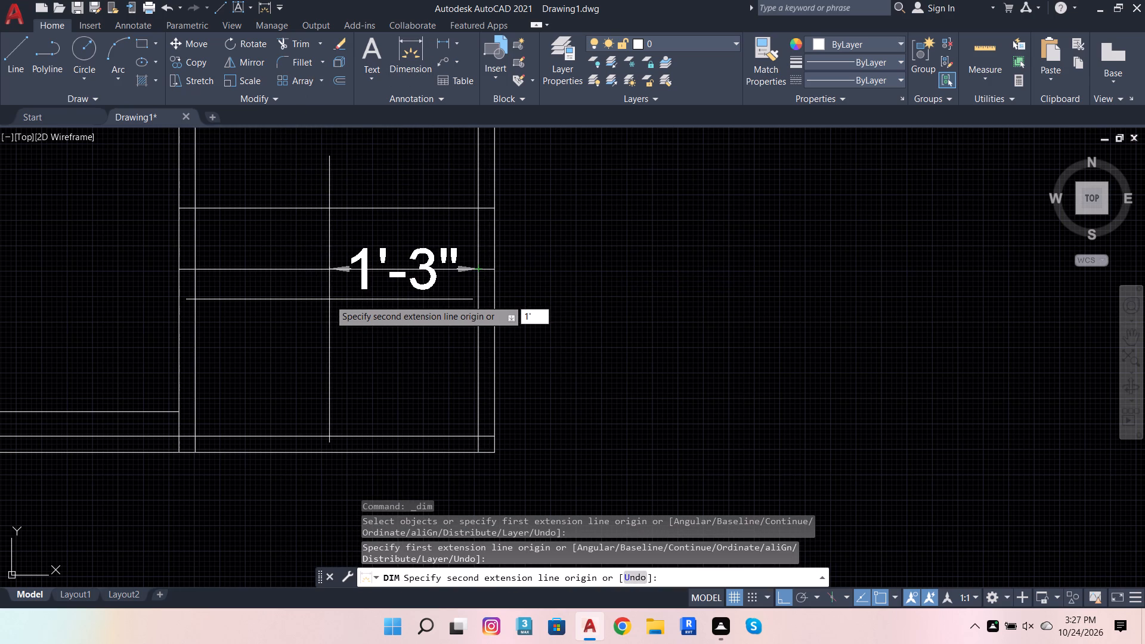
{"action": "key", "text": "Return"}
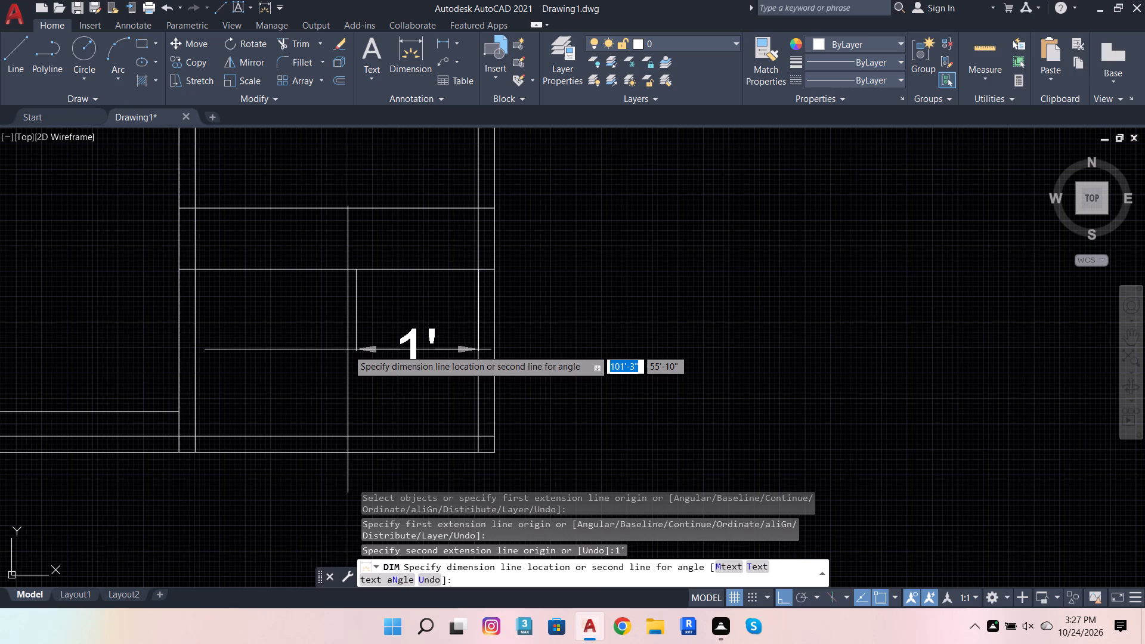
{"action": "left_click", "coordinate": [348, 351]}
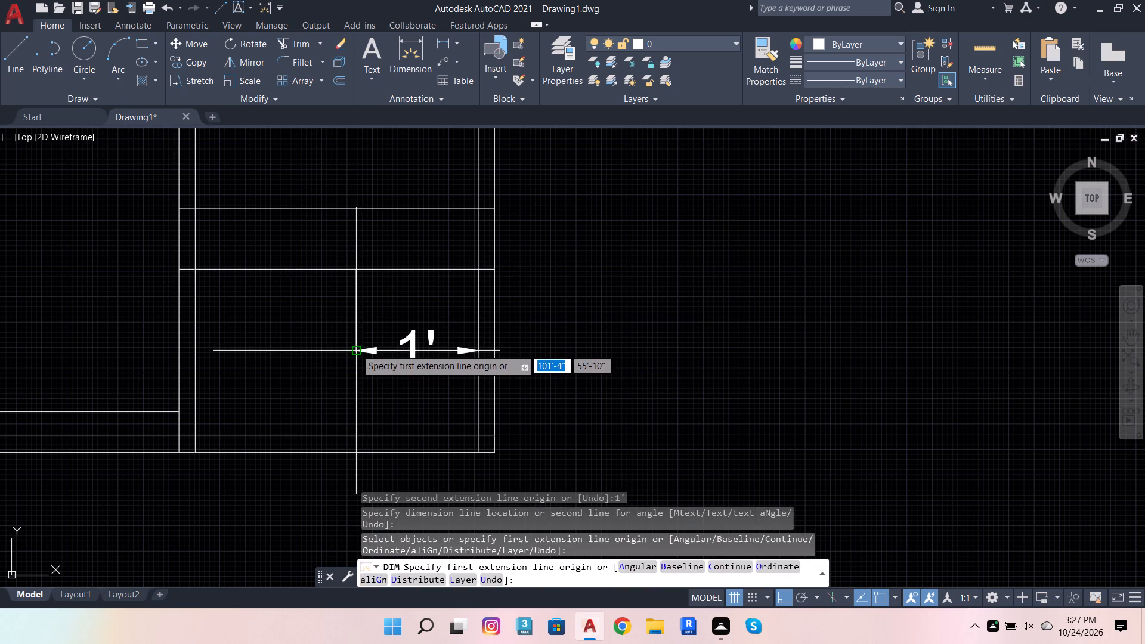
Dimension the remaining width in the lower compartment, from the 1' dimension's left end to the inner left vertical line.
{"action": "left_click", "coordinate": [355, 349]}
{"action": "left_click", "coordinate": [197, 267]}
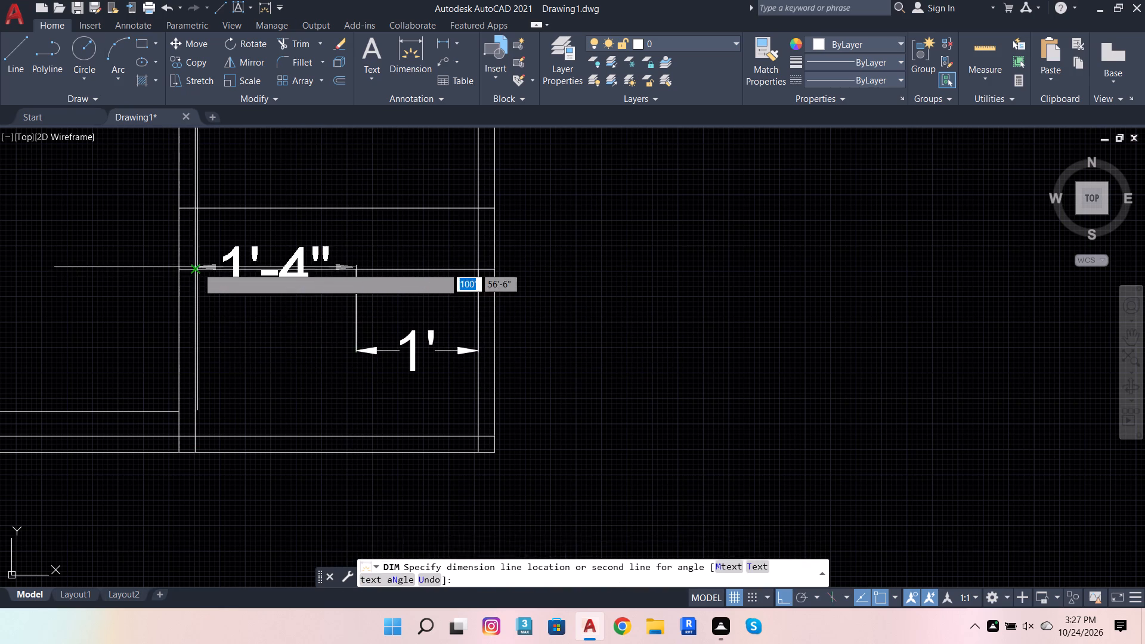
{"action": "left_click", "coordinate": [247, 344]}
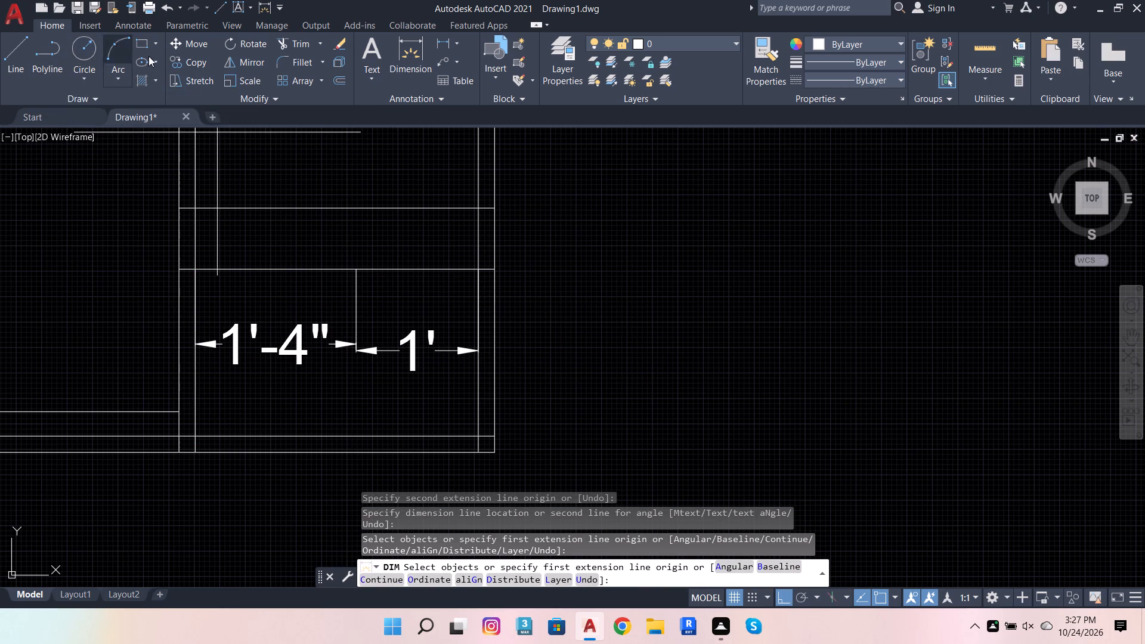
Remove both horizontal dimensions from the right bay's lower compartment with Trim.
{"action": "left_click", "coordinate": [301, 47]}
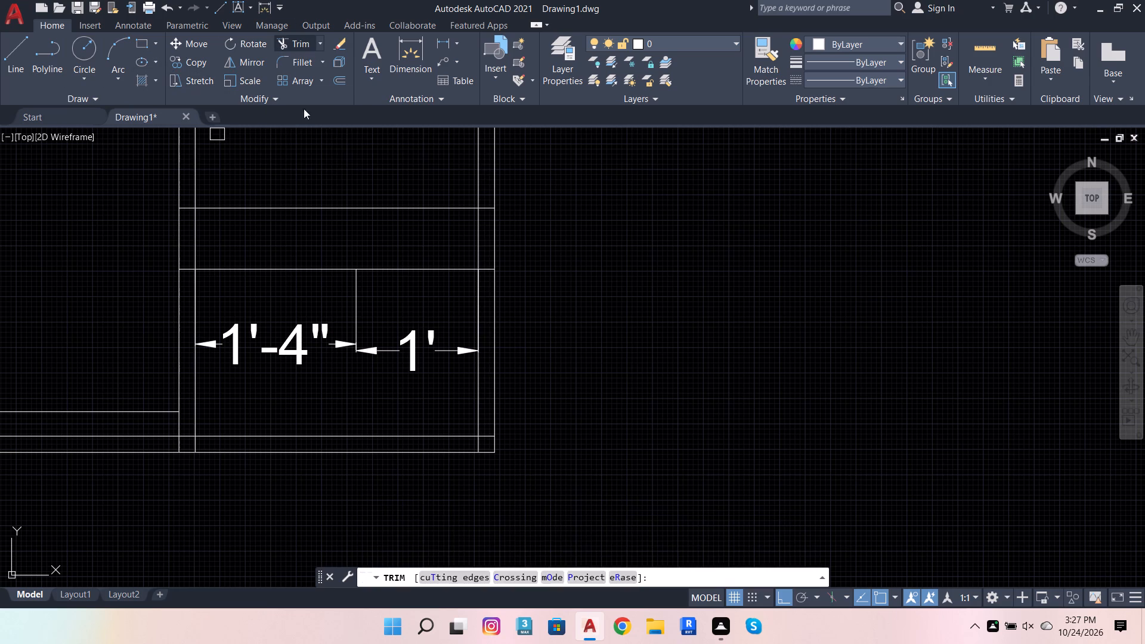
{"action": "left_click", "coordinate": [310, 348]}
{"action": "left_click", "coordinate": [394, 348]}
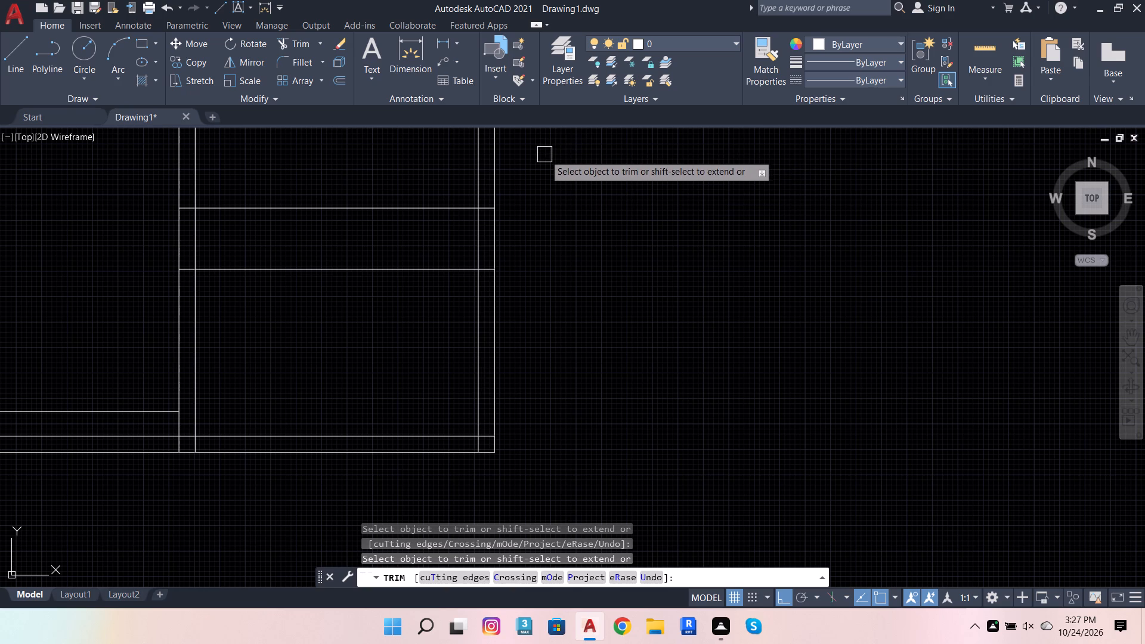
Trim the ends of the two shelf lines and the bottom inset line inside the right bay's right border strip.
{"action": "scroll", "coordinate": [544, 154], "scroll_direction": "up", "scroll_amount": 2}
{"action": "left_click", "coordinate": [398, 290]}
{"action": "scroll", "coordinate": [465, 277], "scroll_direction": "down", "scroll_amount": 3}
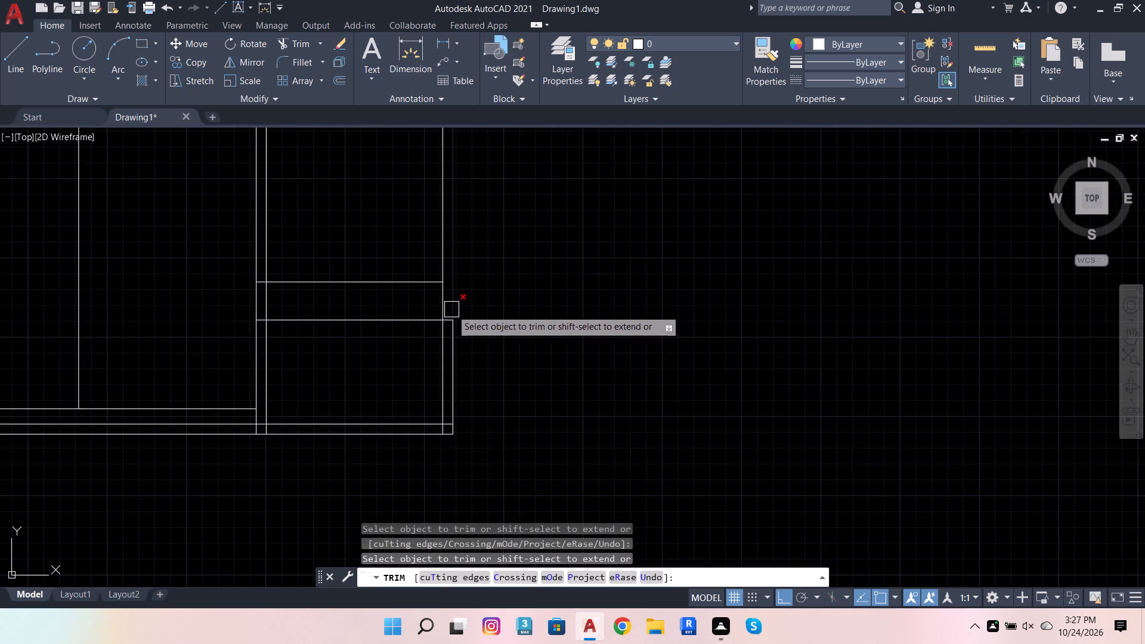
{"action": "scroll", "coordinate": [447, 317], "scroll_direction": "up", "scroll_amount": 3}
{"action": "left_click", "coordinate": [451, 315]}
{"action": "scroll", "coordinate": [482, 307], "scroll_direction": "down", "scroll_amount": 4}
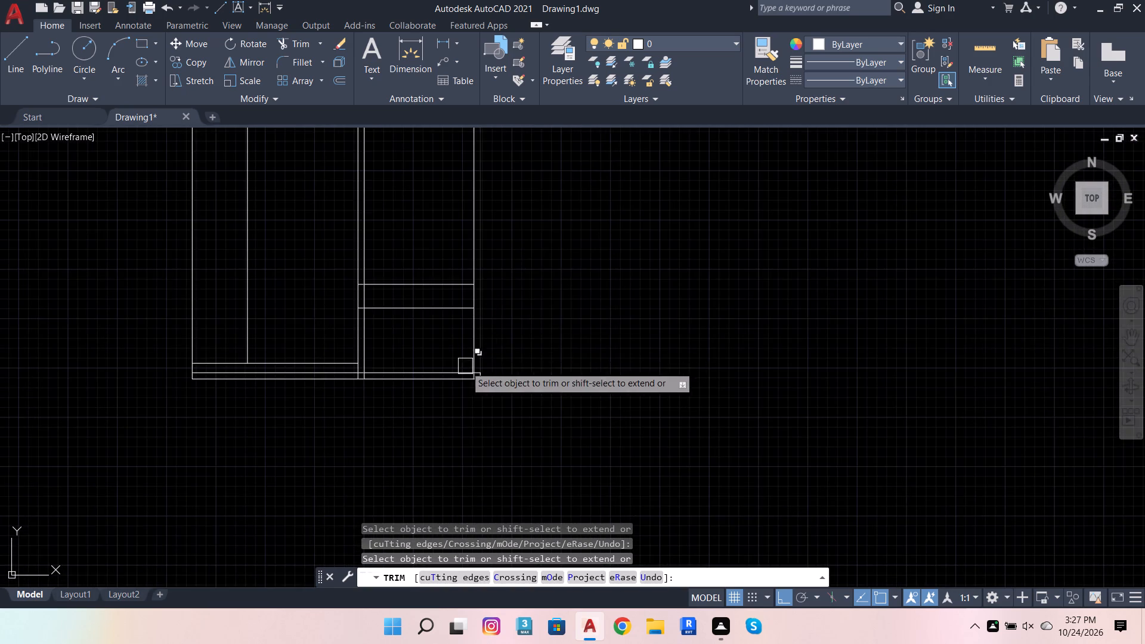
{"action": "scroll", "coordinate": [459, 376], "scroll_direction": "up", "scroll_amount": 3}
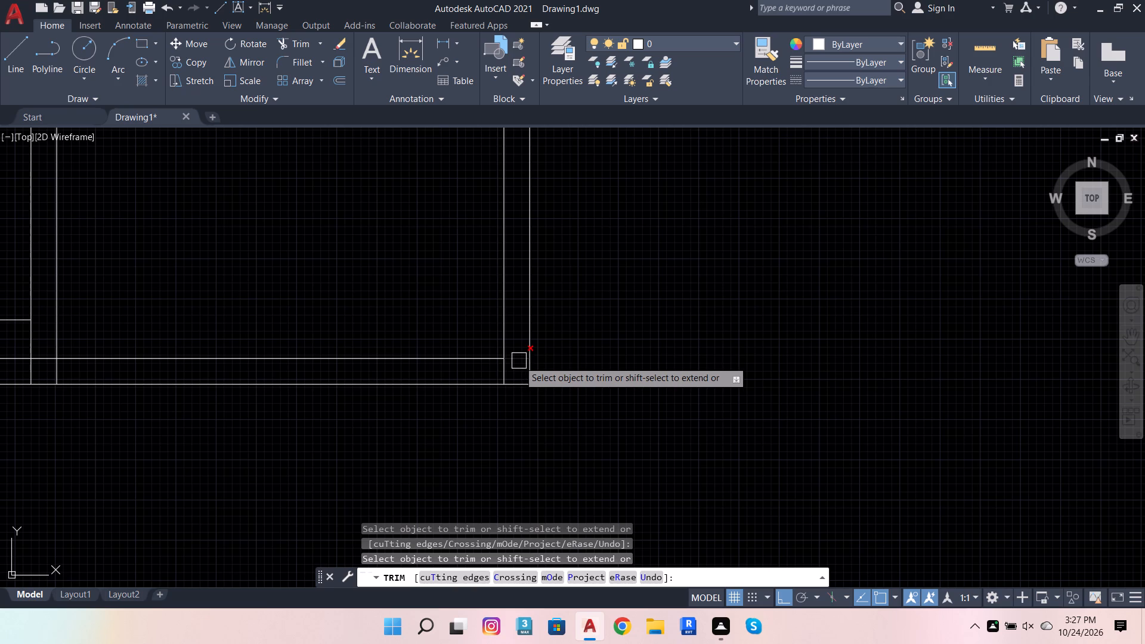
{"action": "left_click", "coordinate": [519, 361]}
{"action": "scroll", "coordinate": [261, 387], "scroll_direction": "down", "scroll_amount": 4}
Trim the bottom inset line between the two divider lines and remove its portion running under the left bay.
{"action": "scroll", "coordinate": [166, 378], "scroll_direction": "up", "scroll_amount": 3}
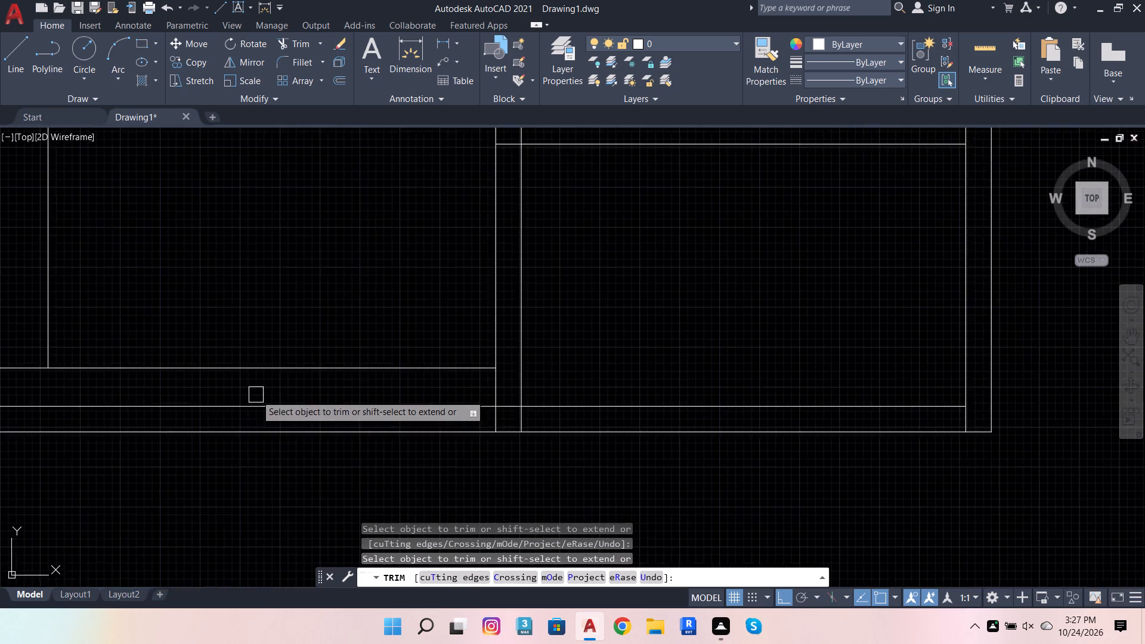
{"action": "scroll", "coordinate": [261, 397], "scroll_direction": "up", "scroll_amount": 2}
{"action": "left_click", "coordinate": [635, 407]}
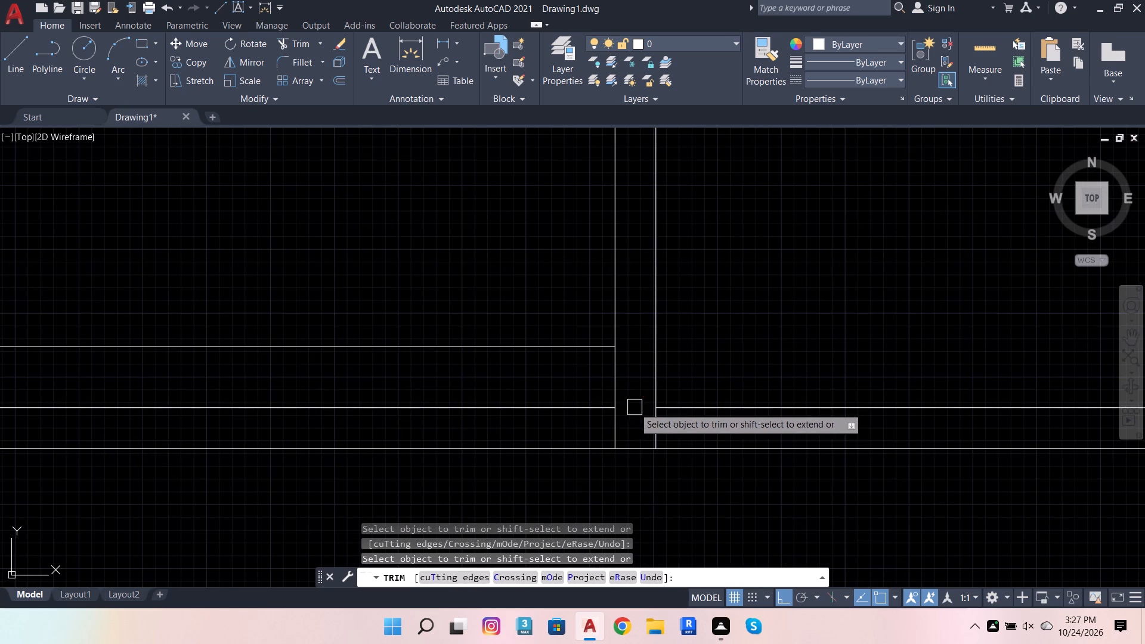
{"action": "left_click", "coordinate": [555, 414]}
{"action": "scroll", "coordinate": [400, 469], "scroll_direction": "down", "scroll_amount": 5}
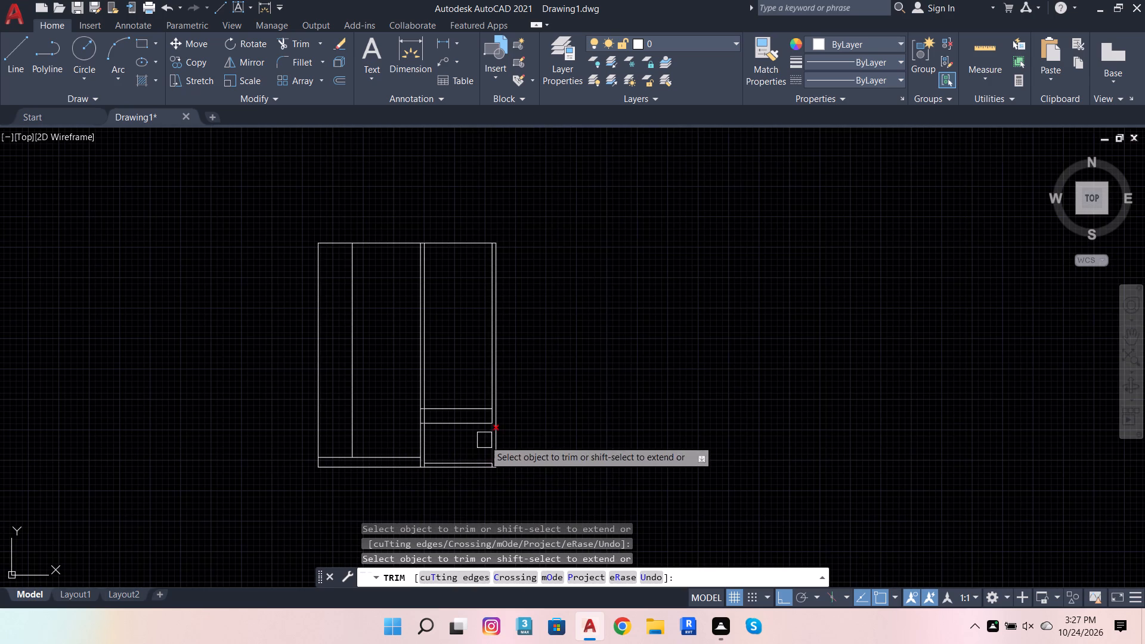
Trim the left ends of the right bay's two shelf lines between the paired divider lines.
{"action": "scroll", "coordinate": [463, 429], "scroll_direction": "up", "scroll_amount": 2}
{"action": "scroll", "coordinate": [363, 417], "scroll_direction": "up", "scroll_amount": 2}
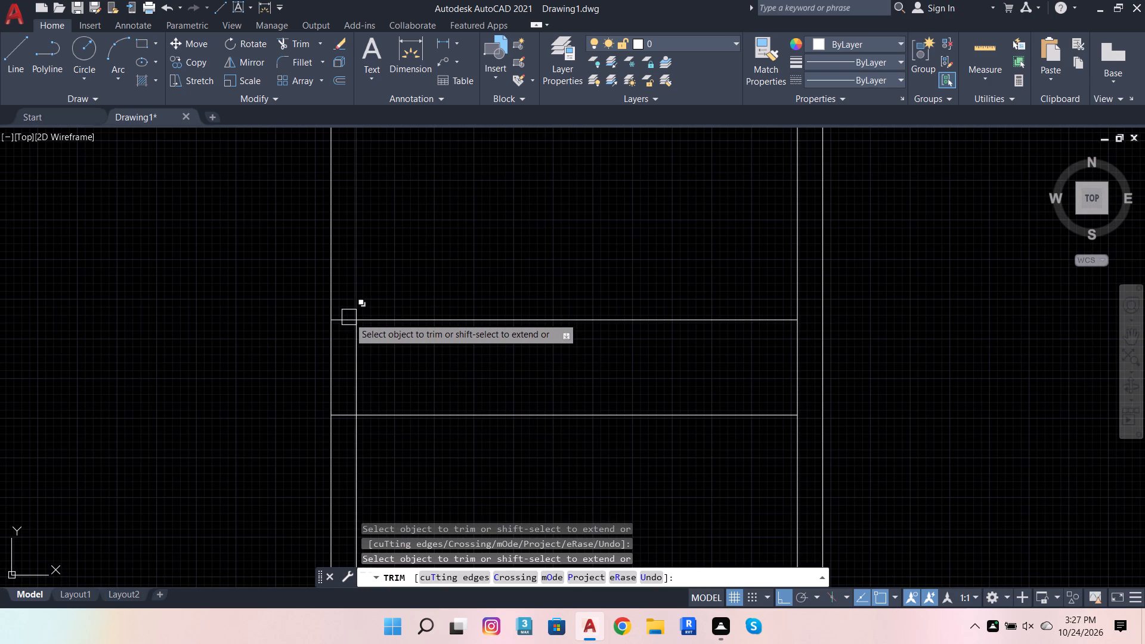
{"action": "left_click", "coordinate": [344, 301]}
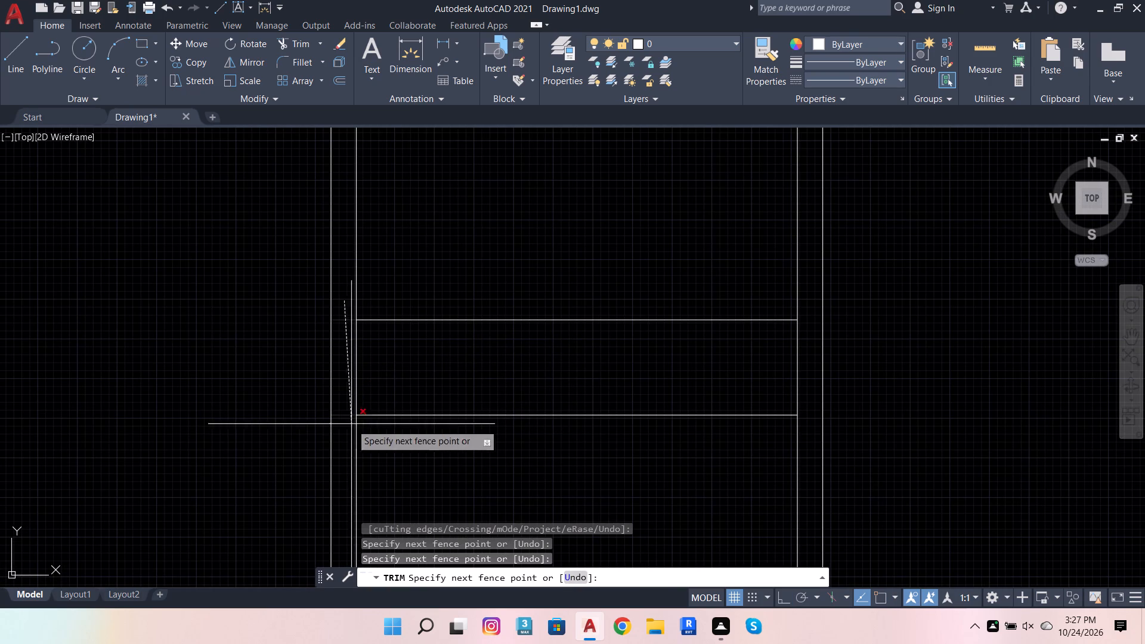
{"action": "left_click", "coordinate": [344, 445]}
{"action": "scroll", "coordinate": [410, 450], "scroll_direction": "down", "scroll_amount": 4}
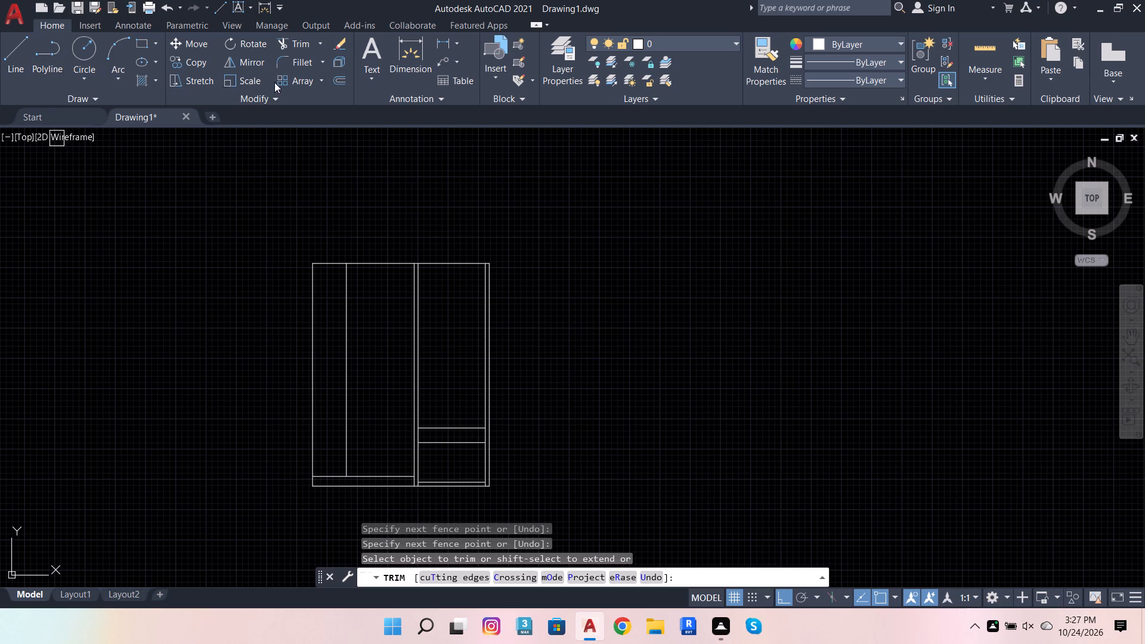
Offset the right bay's top edge 1.6" downward.
{"action": "left_click", "coordinate": [343, 79]}
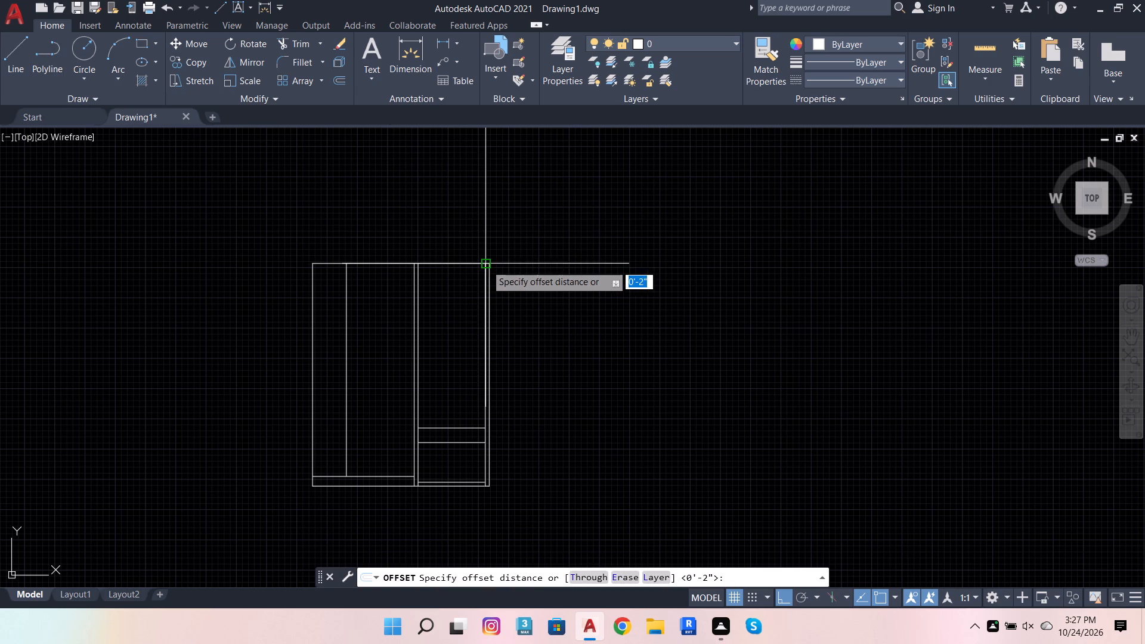
{"action": "left_click", "coordinate": [486, 265]}
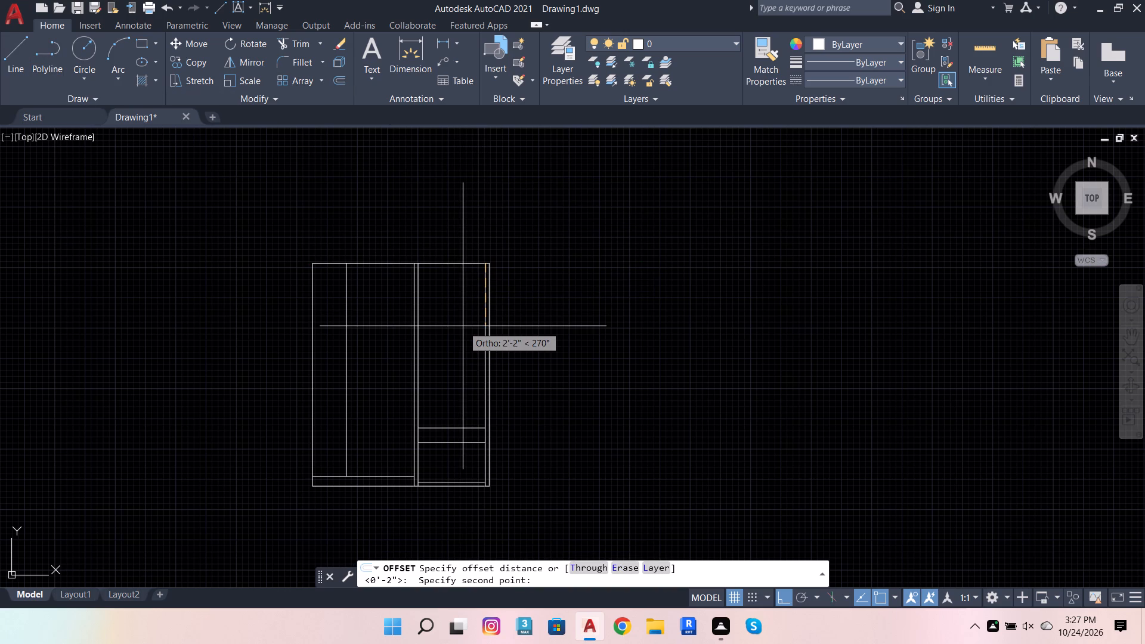
{"action": "type", "text": "1.6"}
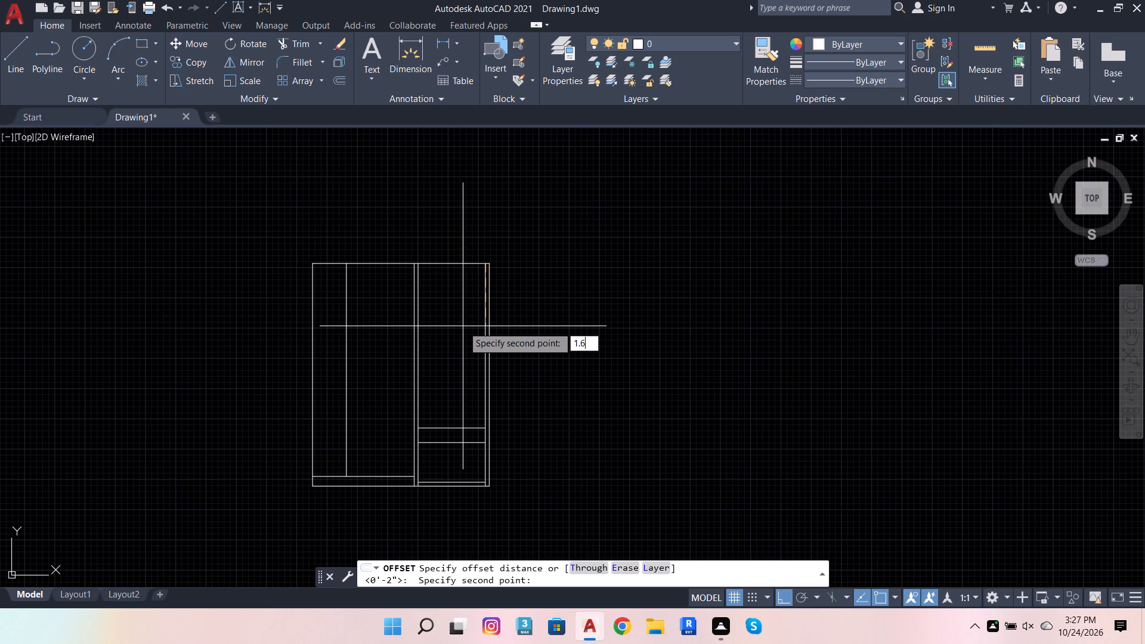
{"action": "key", "text": "Return"}
{"action": "left_click", "coordinate": [447, 263]}
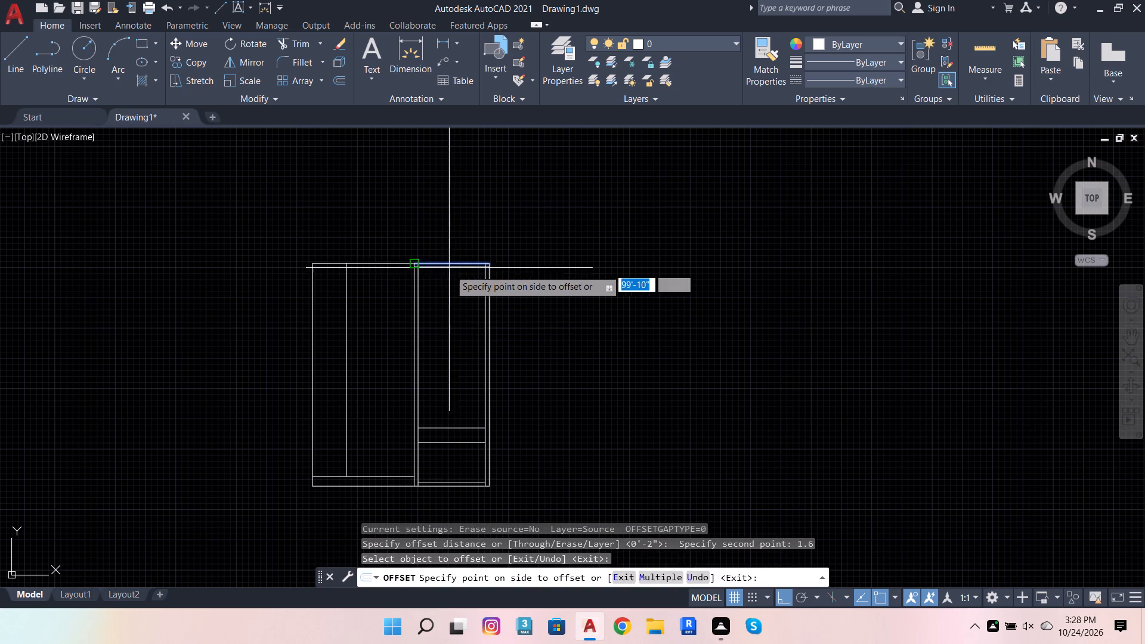
{"action": "left_click", "coordinate": [452, 281]}
Trim the overlapping inset line ends at the right bay's top-left and top-right corners to form clean inner corners.
{"action": "left_click_drag", "start_coordinate": [294, 48], "coordinate": [303, 52]}
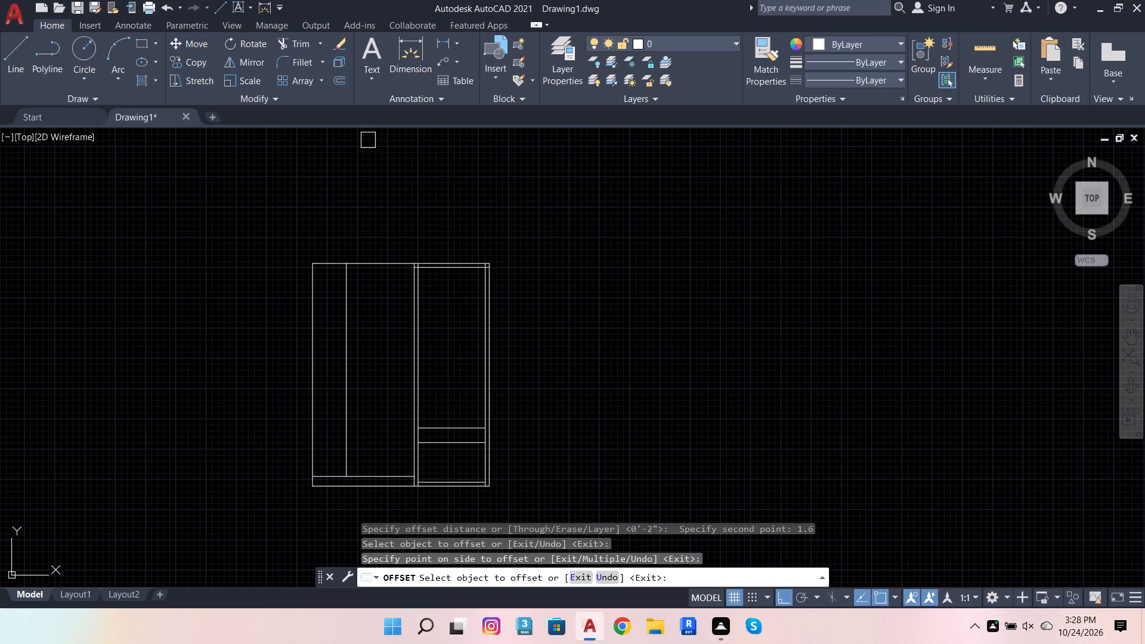
{"action": "scroll", "coordinate": [431, 263], "scroll_direction": "up", "scroll_amount": 4}
{"action": "scroll", "coordinate": [332, 275], "scroll_direction": "up", "scroll_amount": 4}
{"action": "left_click", "coordinate": [332, 275]}
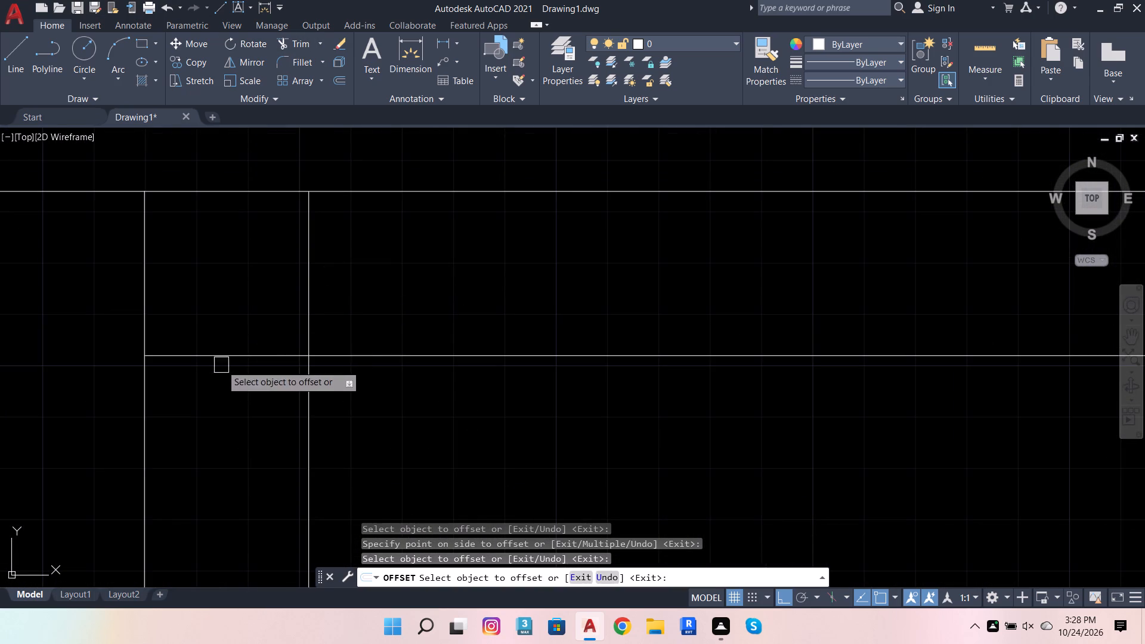
{"action": "left_click", "coordinate": [321, 288]}
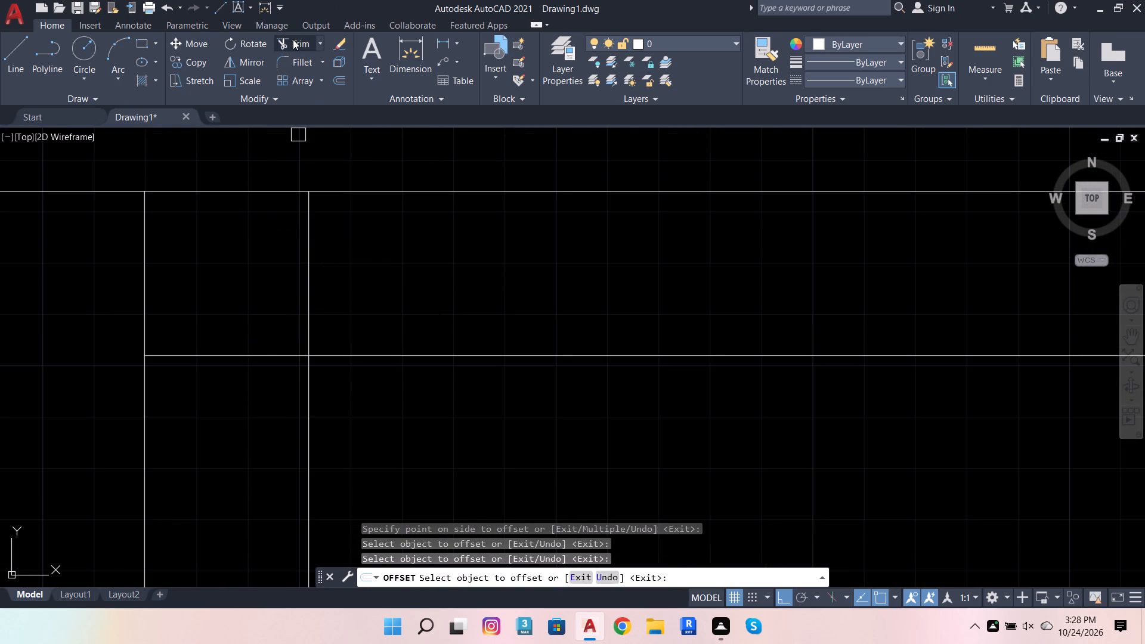
{"action": "left_click", "coordinate": [293, 39]}
{"action": "left_click_drag", "start_coordinate": [358, 267], "coordinate": [256, 379]}
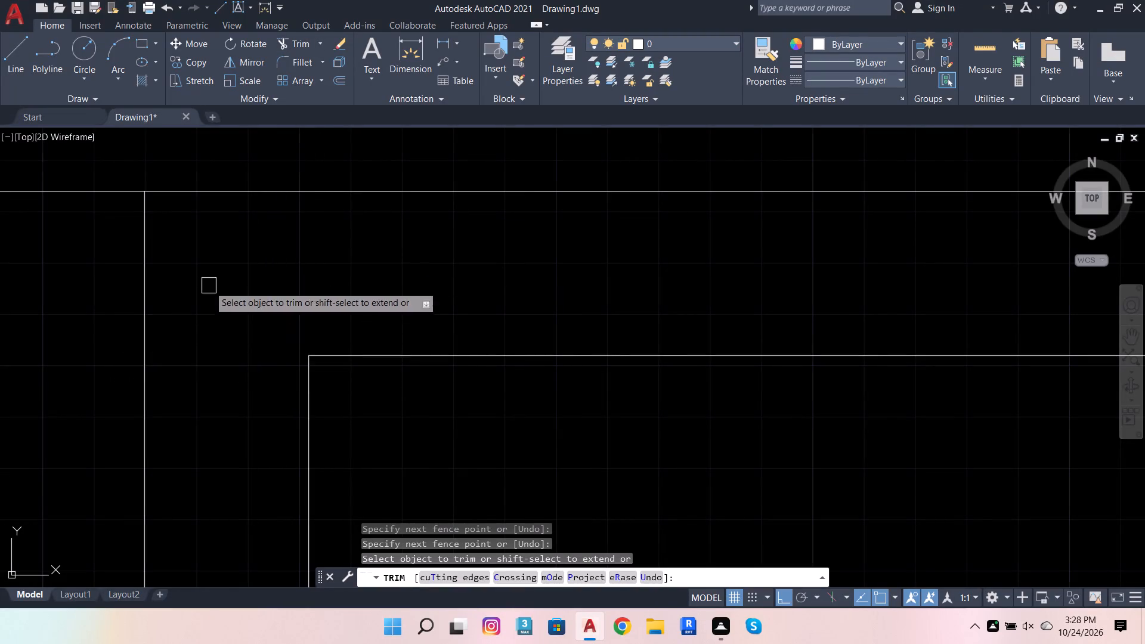
{"action": "scroll", "coordinate": [207, 284], "scroll_direction": "down", "scroll_amount": 5}
{"action": "scroll", "coordinate": [496, 316], "scroll_direction": "up", "scroll_amount": 3}
{"action": "left_click_drag", "start_coordinate": [500, 231], "coordinate": [496, 224]}
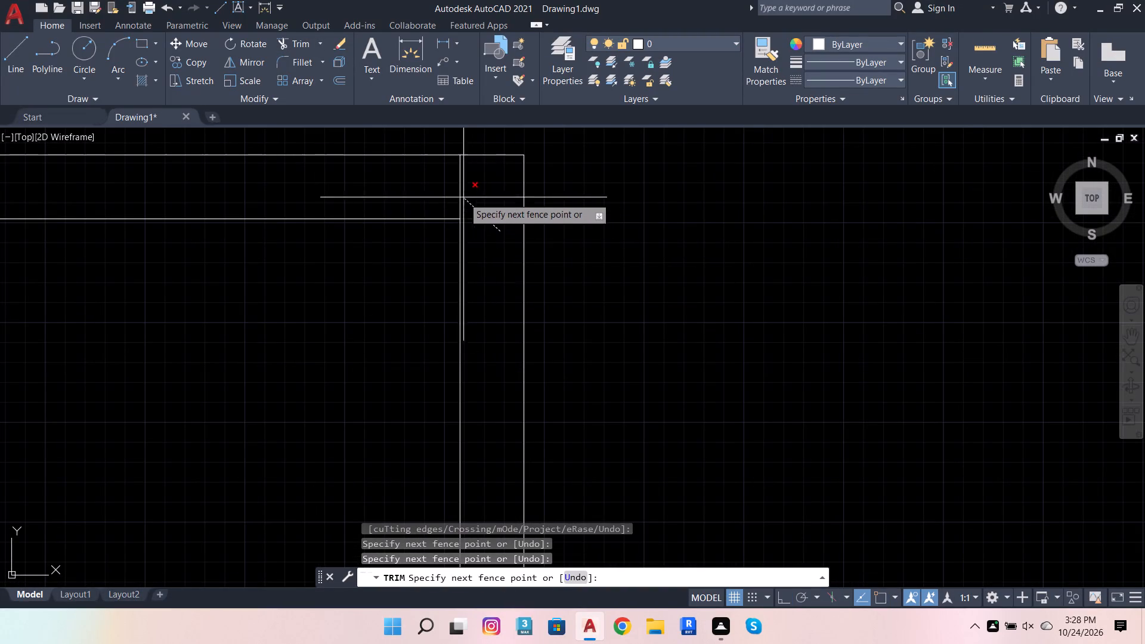
{"action": "left_click", "coordinate": [451, 188]}
{"action": "scroll", "coordinate": [571, 252], "scroll_direction": "down", "scroll_amount": 5}
{"action": "scroll", "coordinate": [583, 326], "scroll_direction": "down", "scroll_amount": 1}
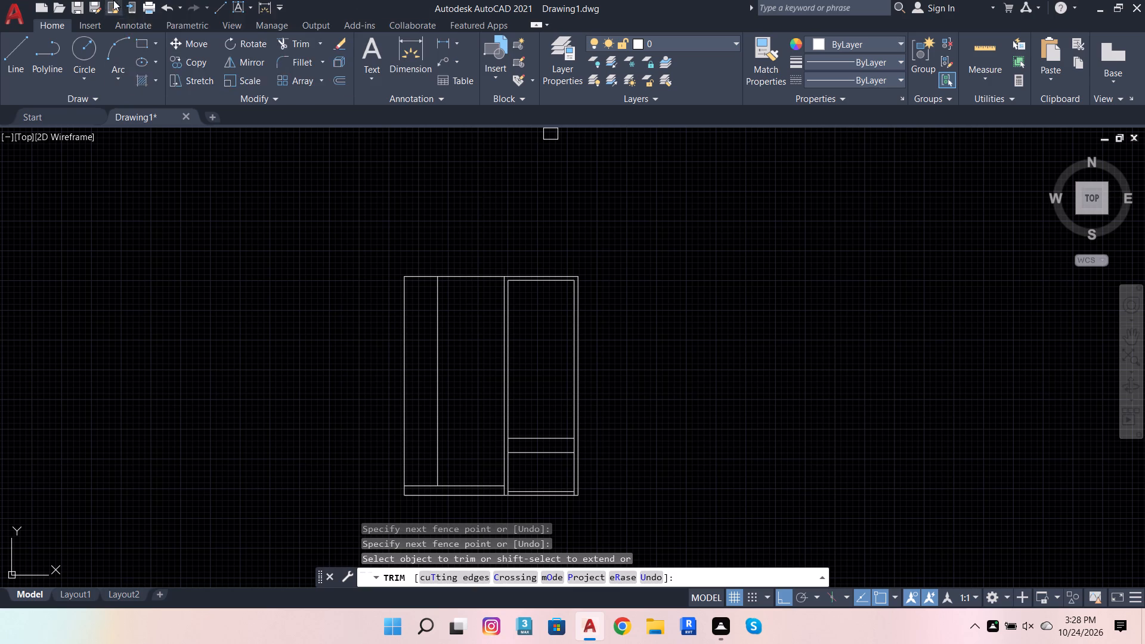
Set up a Solid hatch with color index 42.
{"action": "left_click", "coordinate": [153, 80]}
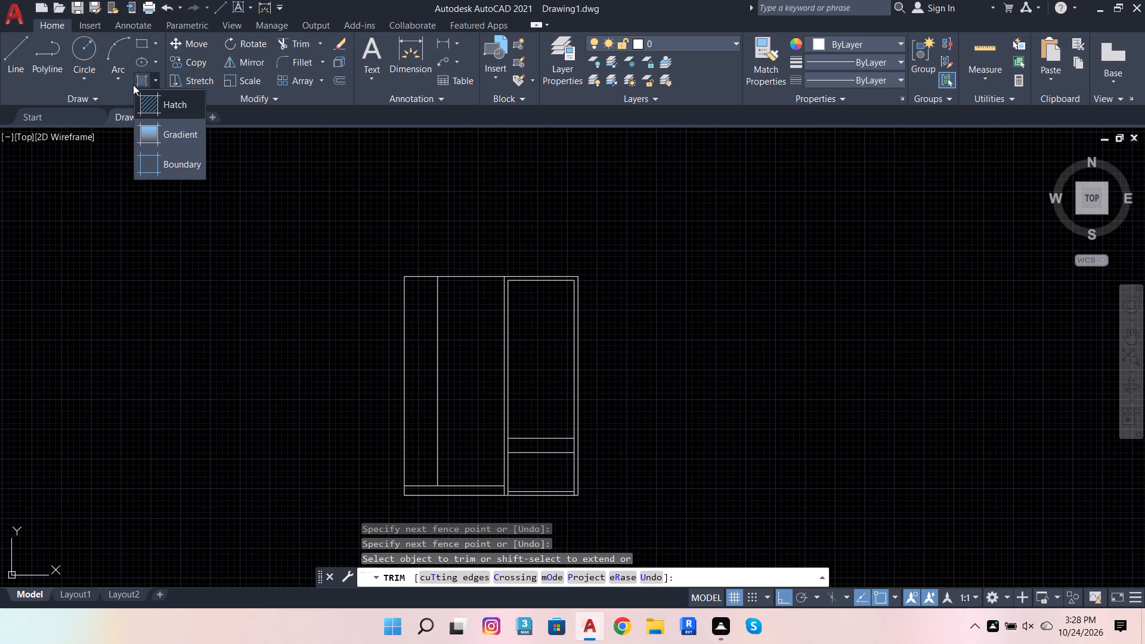
{"action": "left_click", "coordinate": [143, 80]}
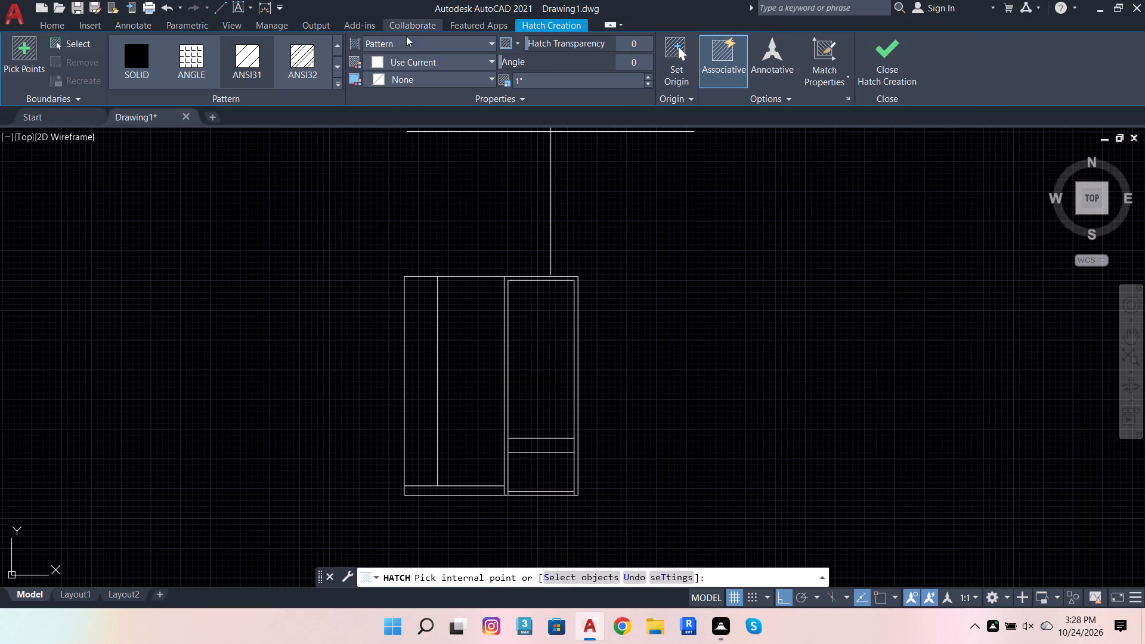
{"action": "left_click", "coordinate": [417, 39]}
{"action": "left_click", "coordinate": [417, 58]}
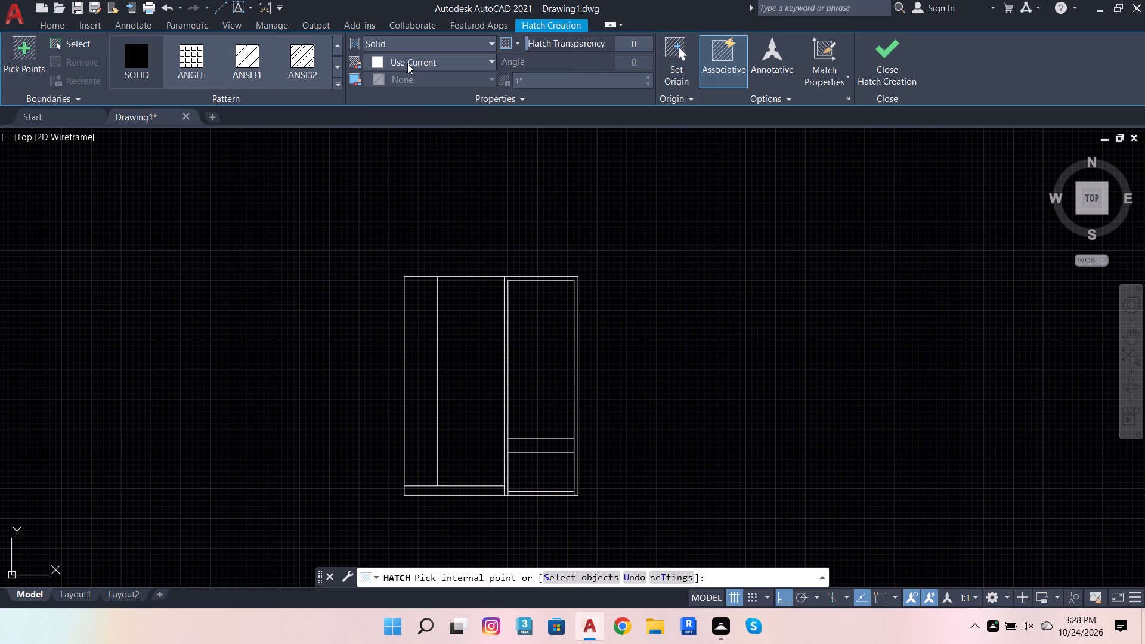
{"action": "left_click", "coordinate": [407, 63]}
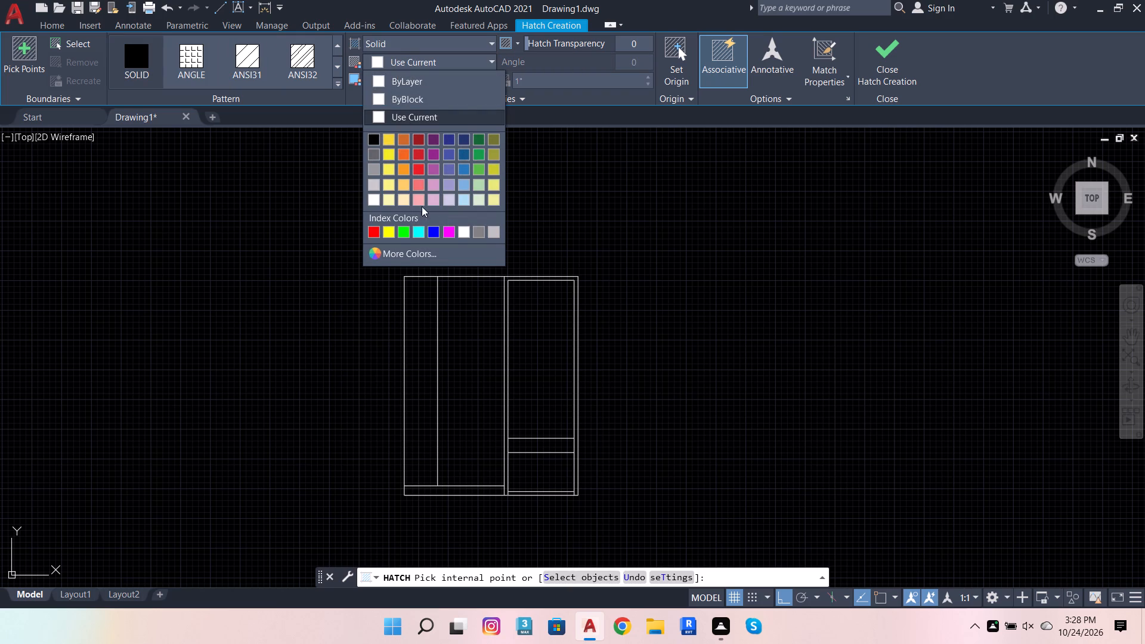
{"action": "left_click", "coordinate": [388, 255]}
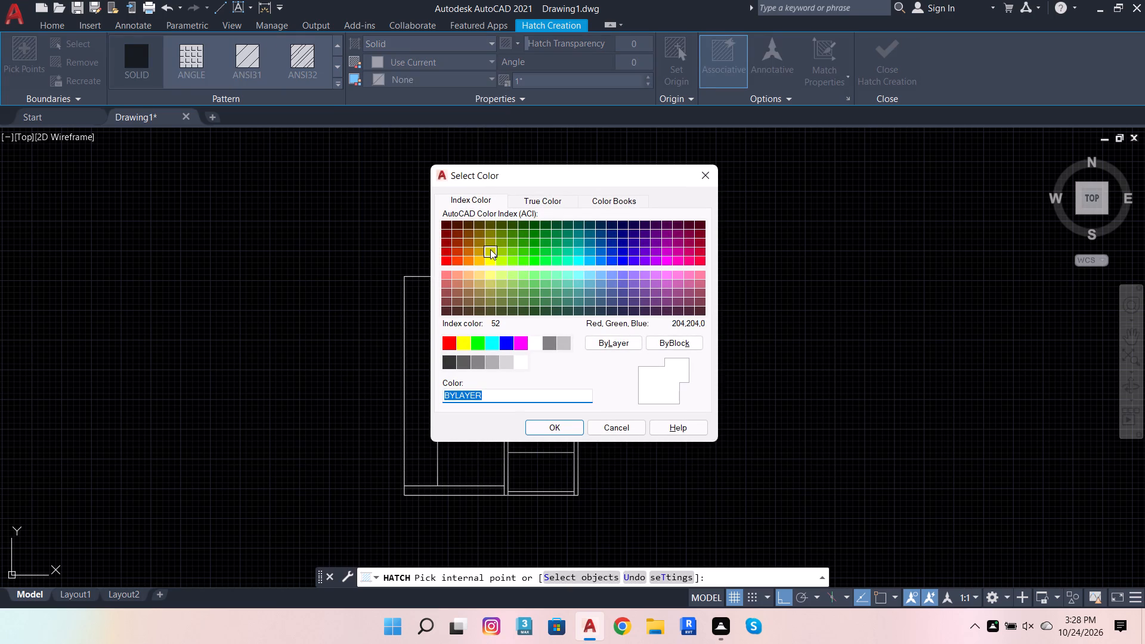
{"action": "left_click", "coordinate": [490, 249]}
{"action": "left_click", "coordinate": [496, 240]}
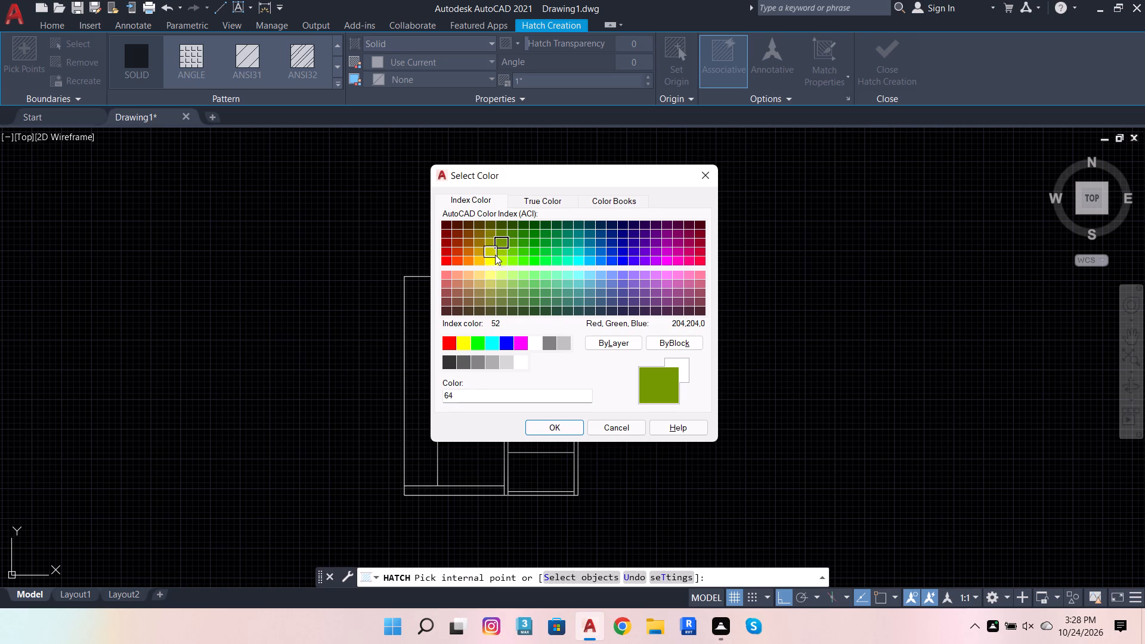
{"action": "left_click", "coordinate": [491, 264]}
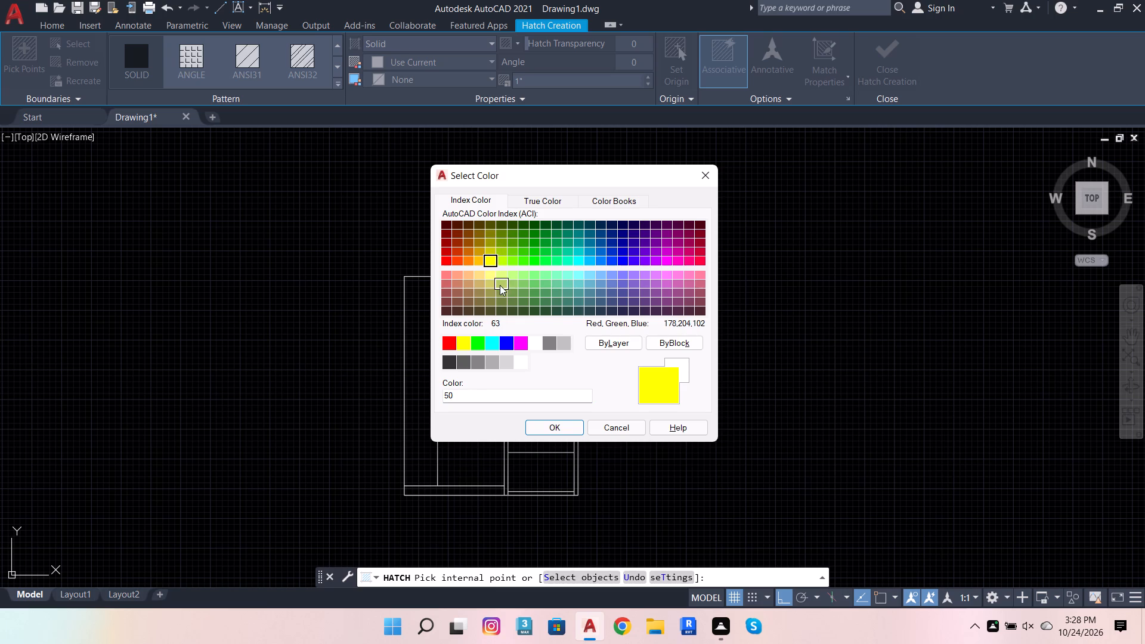
{"action": "left_click", "coordinate": [481, 252]}
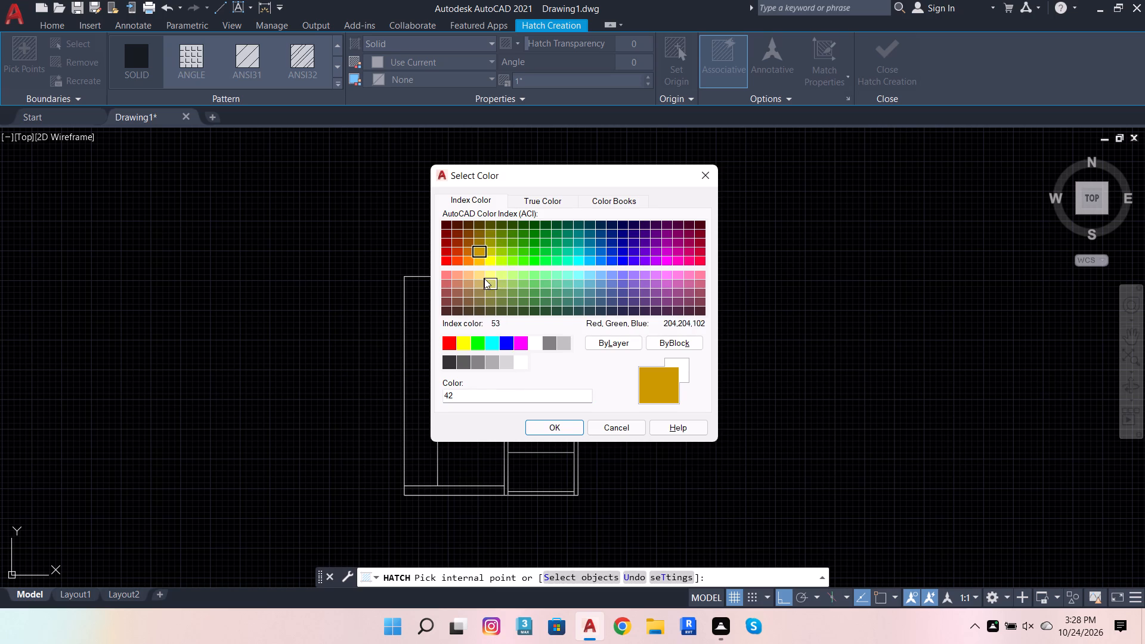
{"action": "left_click", "coordinate": [560, 428]}
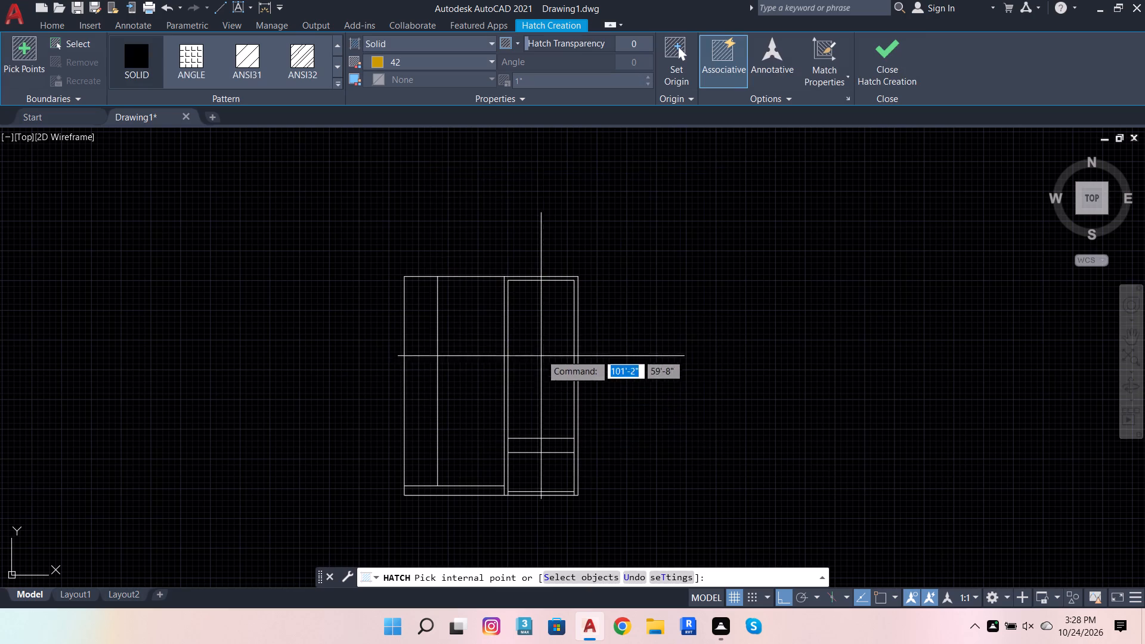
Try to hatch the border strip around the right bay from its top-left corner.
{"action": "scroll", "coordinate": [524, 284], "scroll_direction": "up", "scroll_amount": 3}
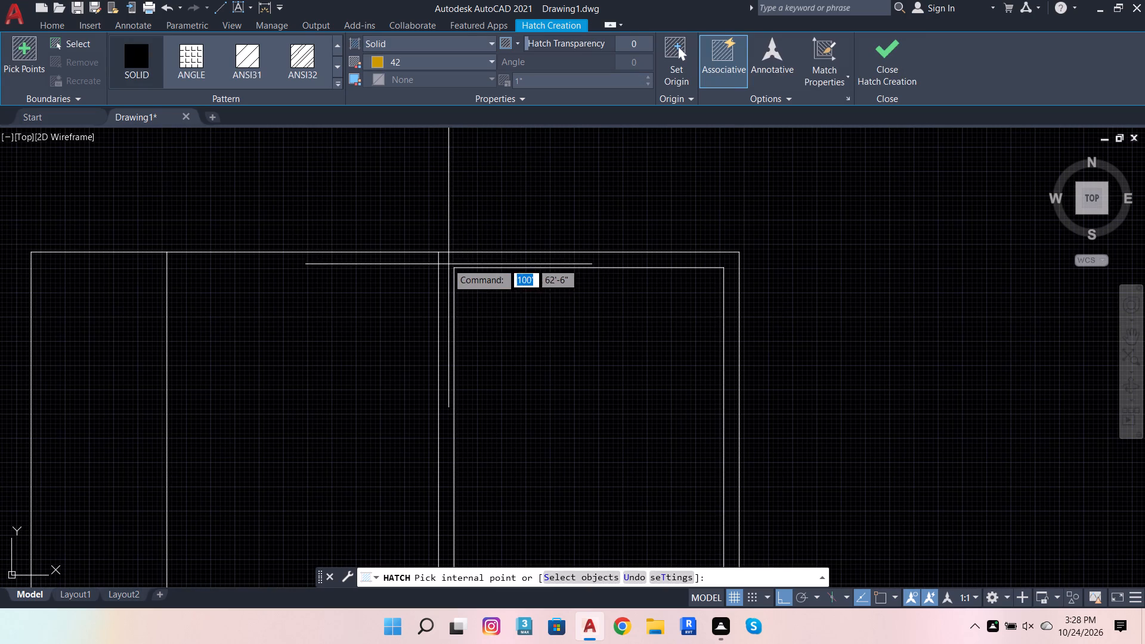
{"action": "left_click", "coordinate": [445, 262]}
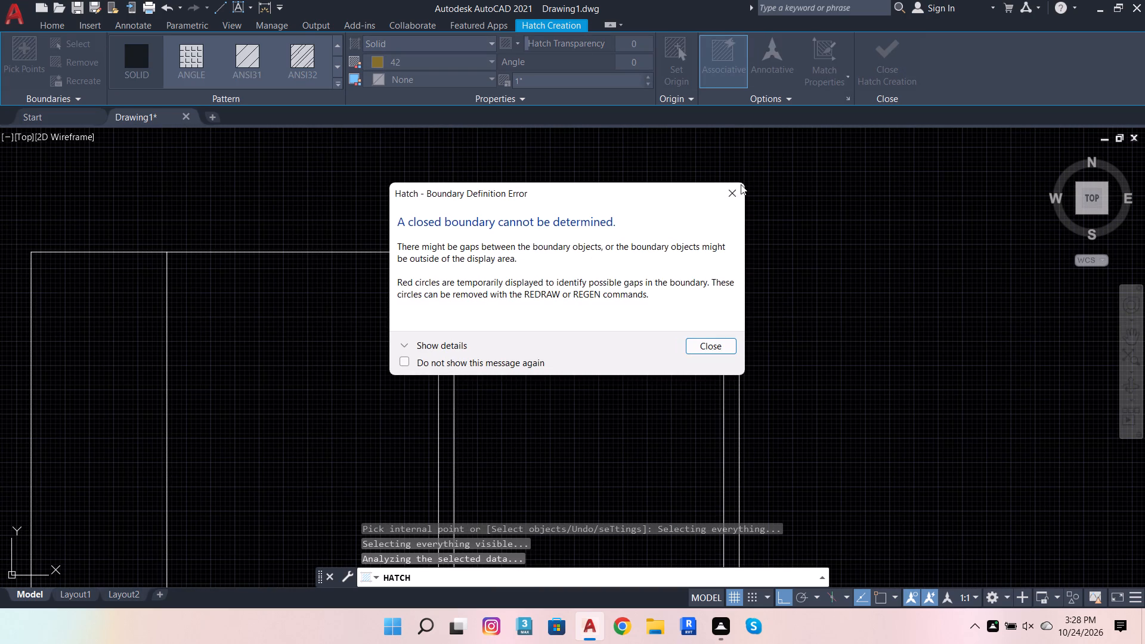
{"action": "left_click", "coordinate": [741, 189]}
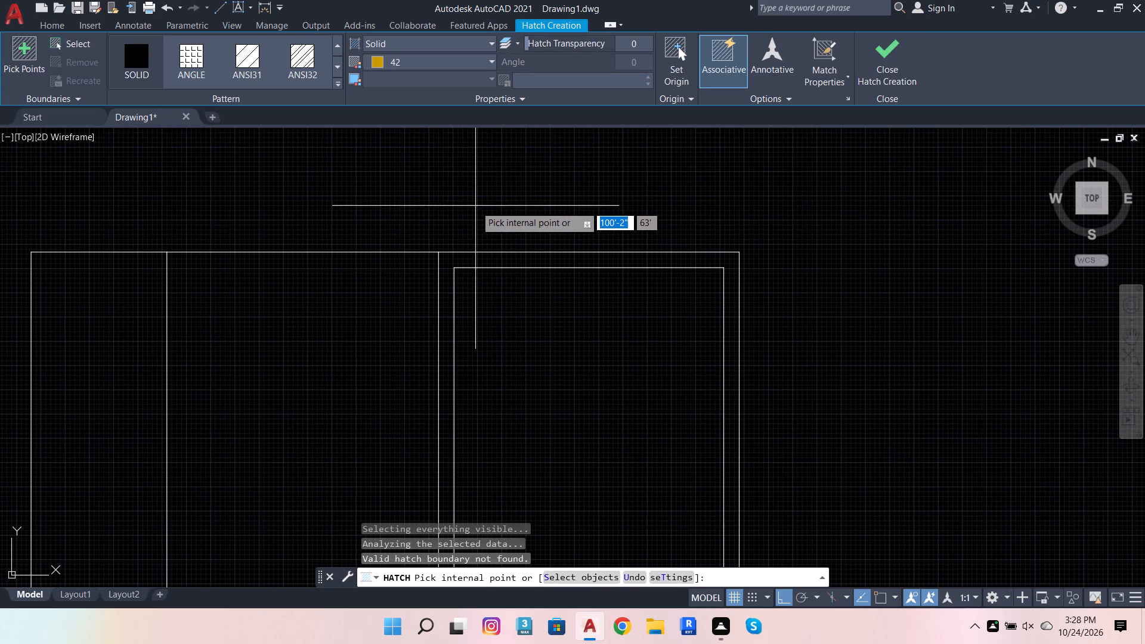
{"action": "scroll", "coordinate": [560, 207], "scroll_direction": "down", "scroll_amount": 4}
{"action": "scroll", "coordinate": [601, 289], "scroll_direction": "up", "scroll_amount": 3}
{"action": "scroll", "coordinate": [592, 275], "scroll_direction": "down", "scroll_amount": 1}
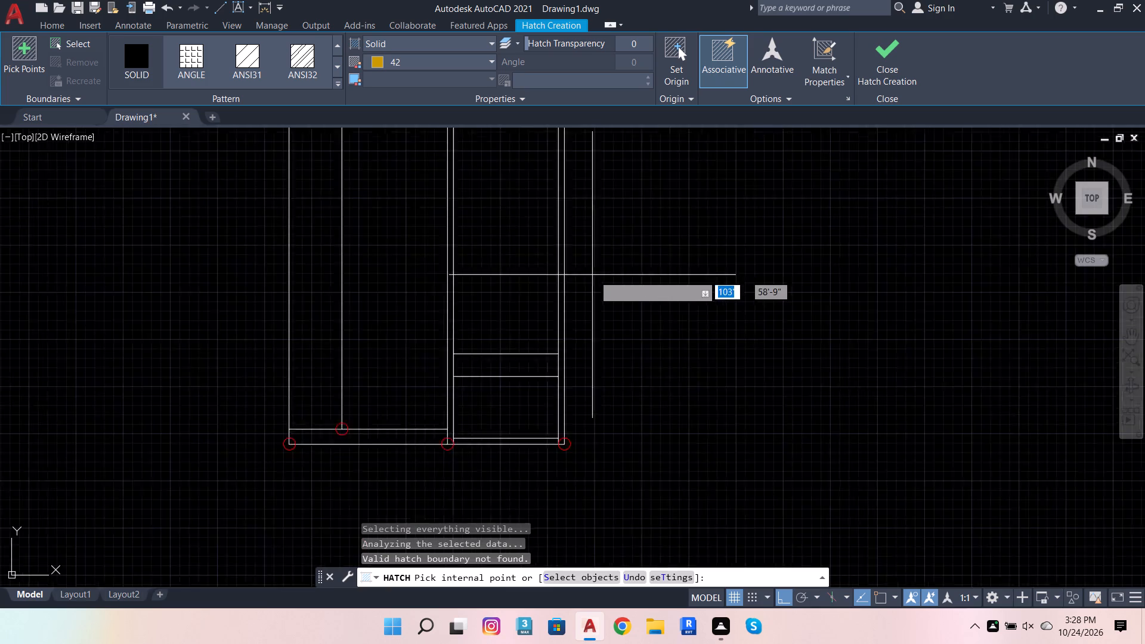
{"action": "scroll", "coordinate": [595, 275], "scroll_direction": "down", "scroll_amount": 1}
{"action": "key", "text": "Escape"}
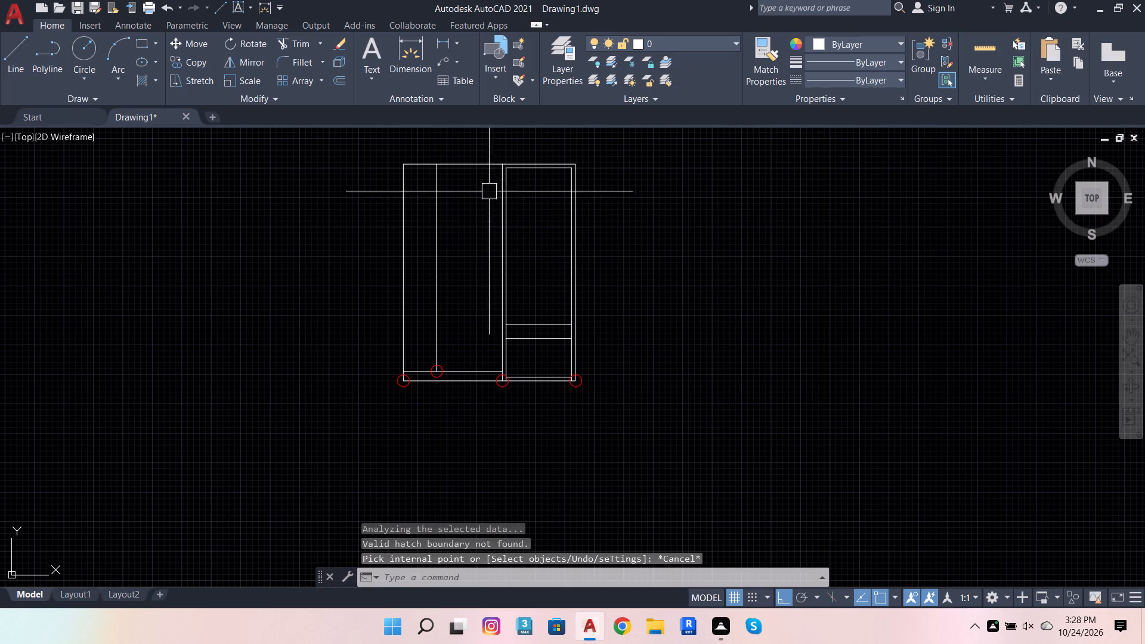
Move the whole plan by its bottom-left corner to a spot just above and beside the drawing origin, with Ortho off.
{"action": "left_click", "coordinate": [383, 133]}
{"action": "left_click_drag", "start_coordinate": [656, 453], "coordinate": [639, 429]}
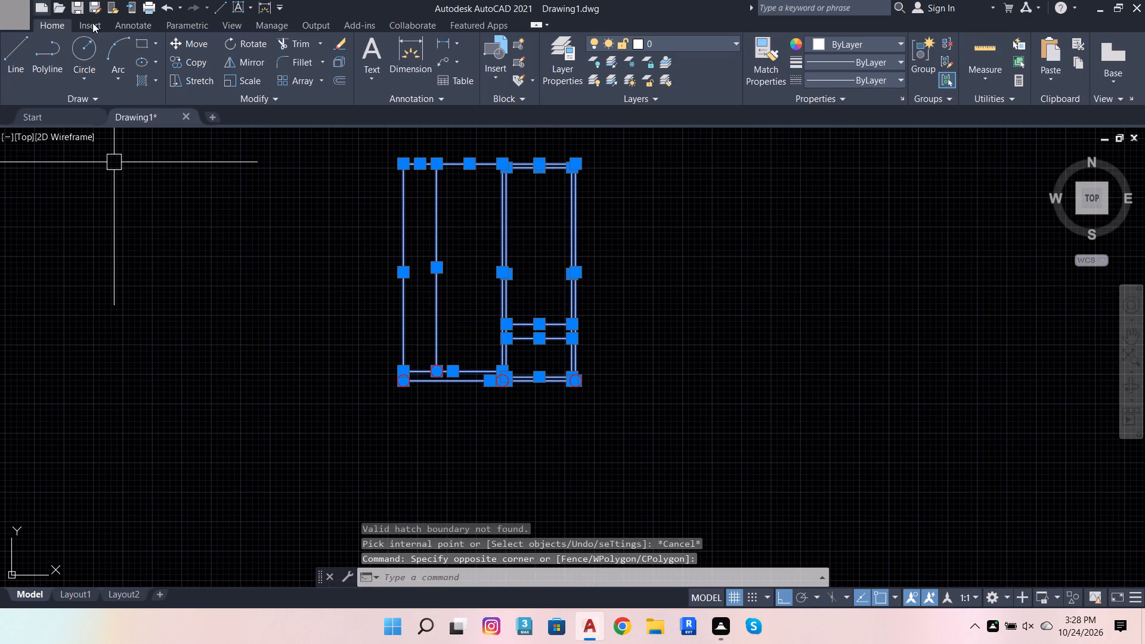
{"action": "left_click", "coordinate": [178, 42]}
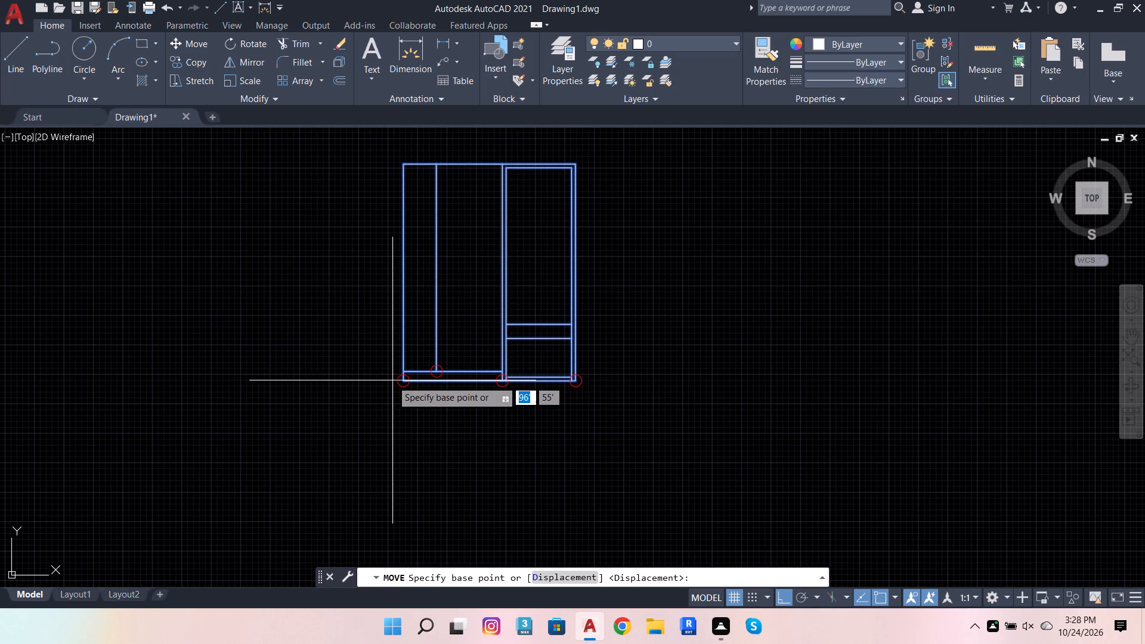
{"action": "left_click", "coordinate": [406, 379]}
{"action": "scroll", "coordinate": [426, 337], "scroll_direction": "down", "scroll_amount": 3}
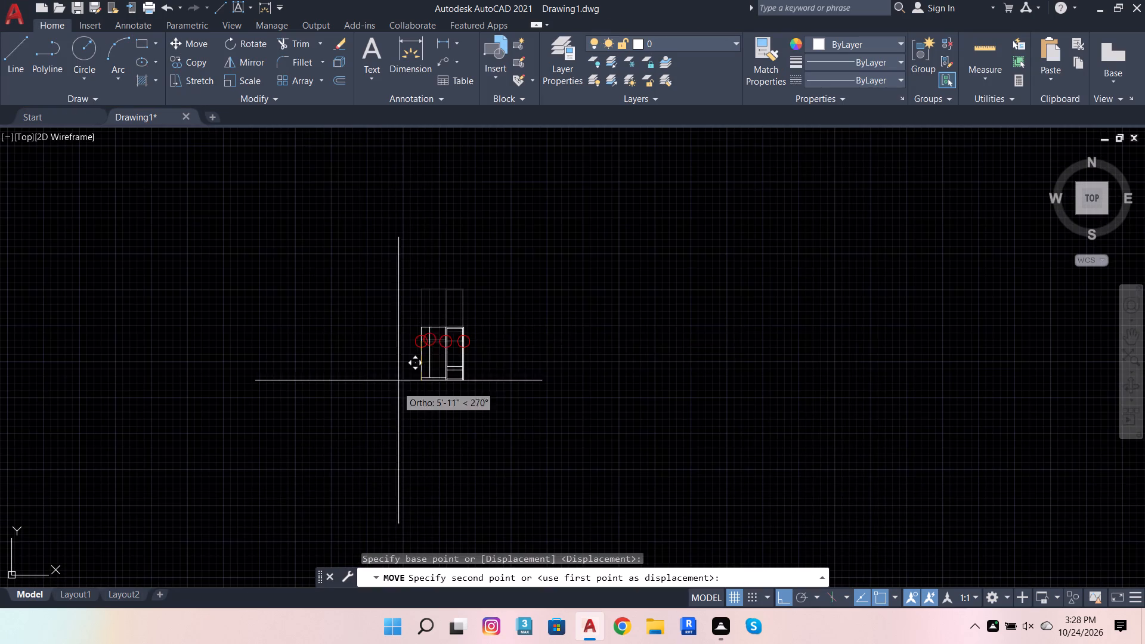
{"action": "scroll", "coordinate": [466, 327], "scroll_direction": "down", "scroll_amount": 3}
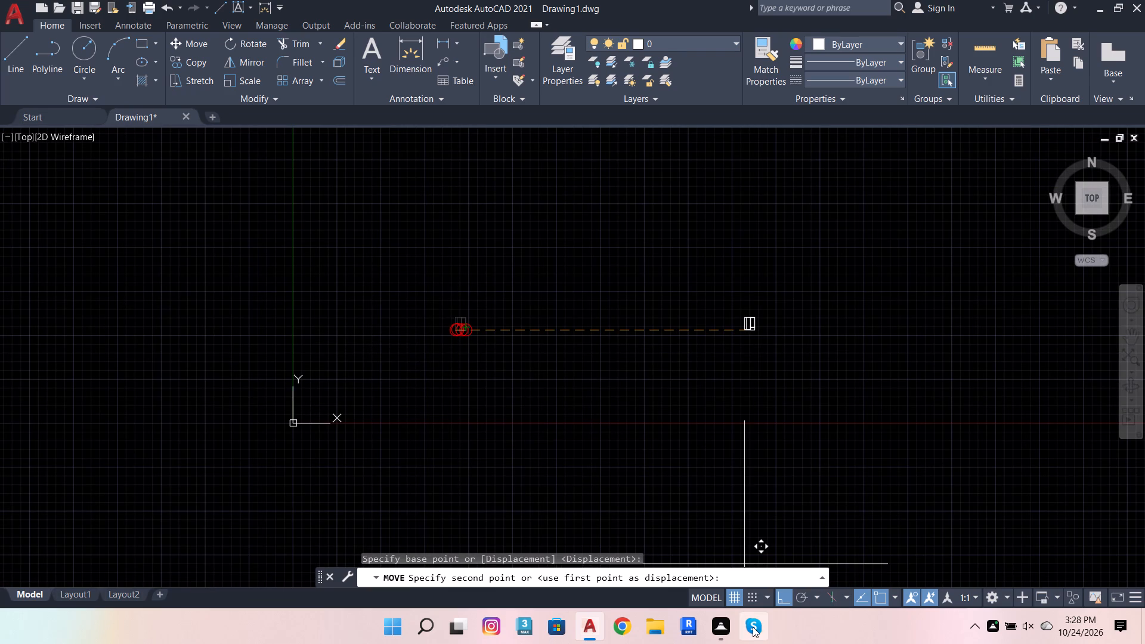
{"action": "left_click", "coordinate": [780, 604]}
{"action": "scroll", "coordinate": [363, 436], "scroll_direction": "up", "scroll_amount": 3}
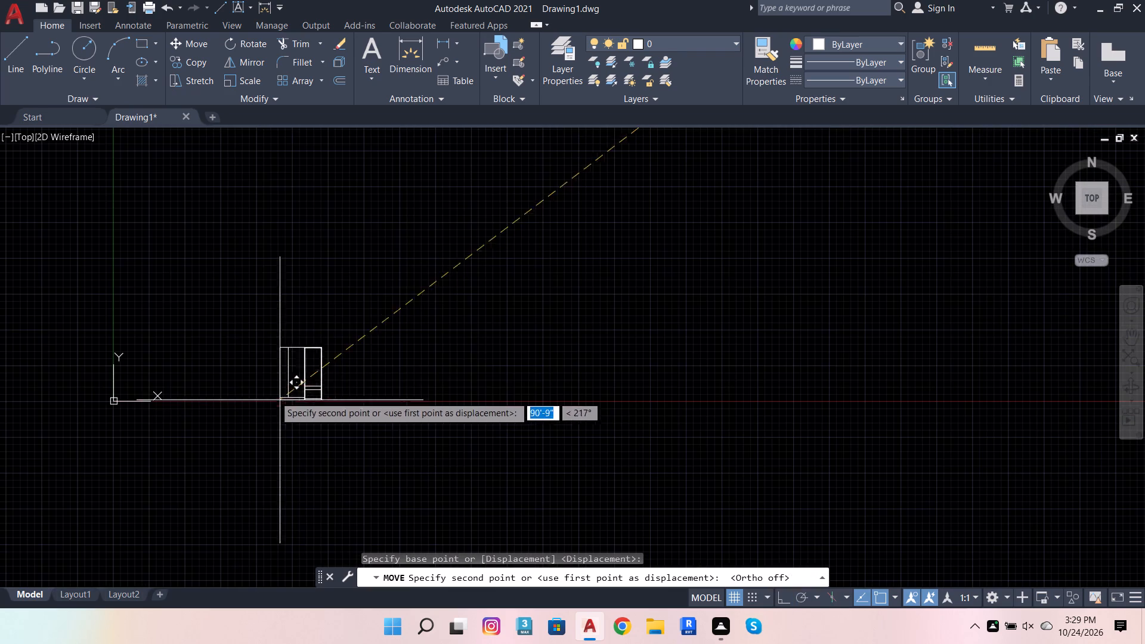
{"action": "left_click", "coordinate": [129, 366]}
{"action": "scroll", "coordinate": [306, 453], "scroll_direction": "down", "scroll_amount": 2}
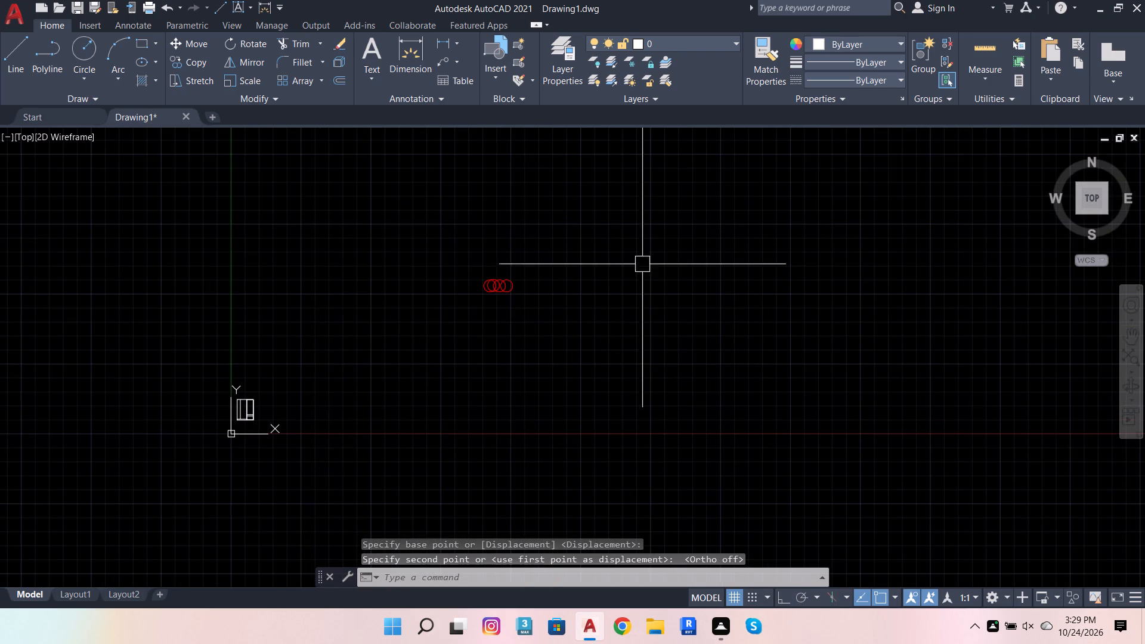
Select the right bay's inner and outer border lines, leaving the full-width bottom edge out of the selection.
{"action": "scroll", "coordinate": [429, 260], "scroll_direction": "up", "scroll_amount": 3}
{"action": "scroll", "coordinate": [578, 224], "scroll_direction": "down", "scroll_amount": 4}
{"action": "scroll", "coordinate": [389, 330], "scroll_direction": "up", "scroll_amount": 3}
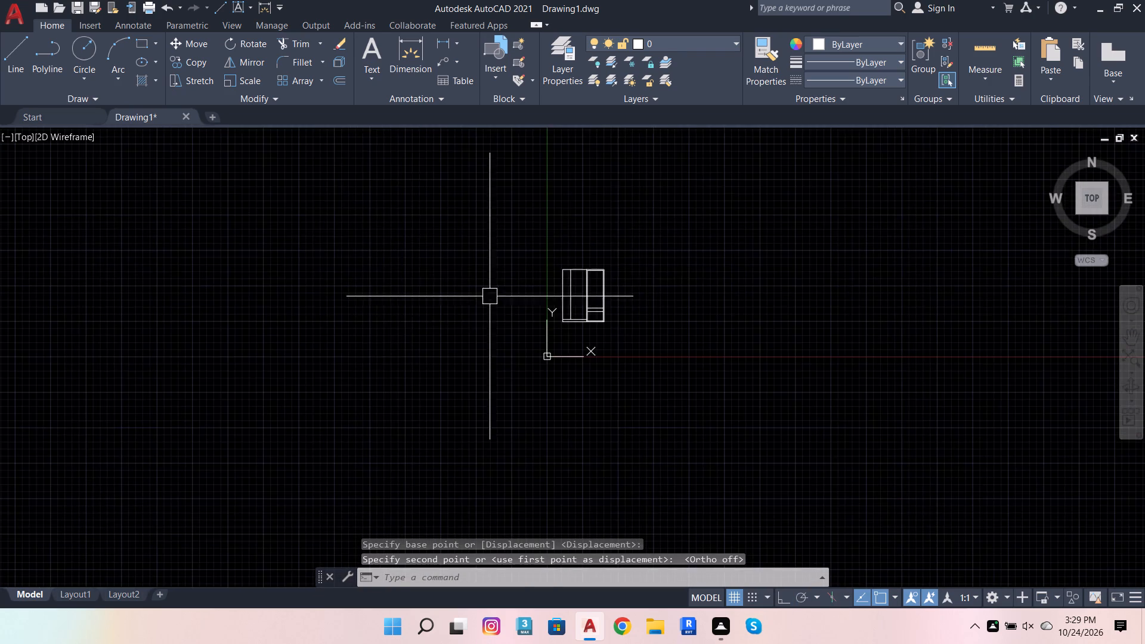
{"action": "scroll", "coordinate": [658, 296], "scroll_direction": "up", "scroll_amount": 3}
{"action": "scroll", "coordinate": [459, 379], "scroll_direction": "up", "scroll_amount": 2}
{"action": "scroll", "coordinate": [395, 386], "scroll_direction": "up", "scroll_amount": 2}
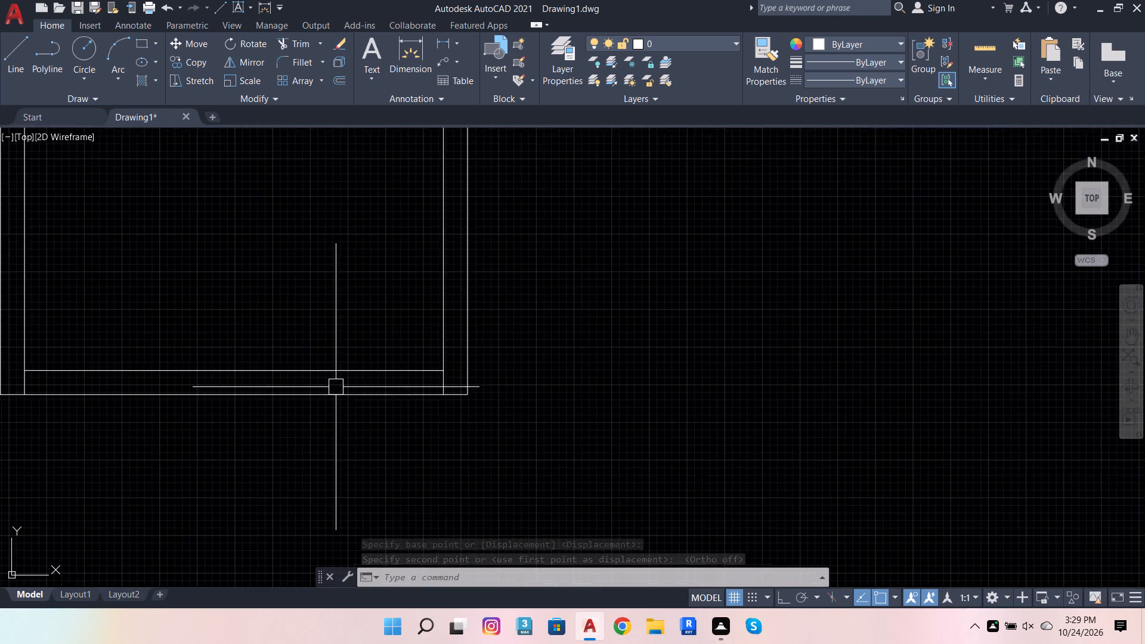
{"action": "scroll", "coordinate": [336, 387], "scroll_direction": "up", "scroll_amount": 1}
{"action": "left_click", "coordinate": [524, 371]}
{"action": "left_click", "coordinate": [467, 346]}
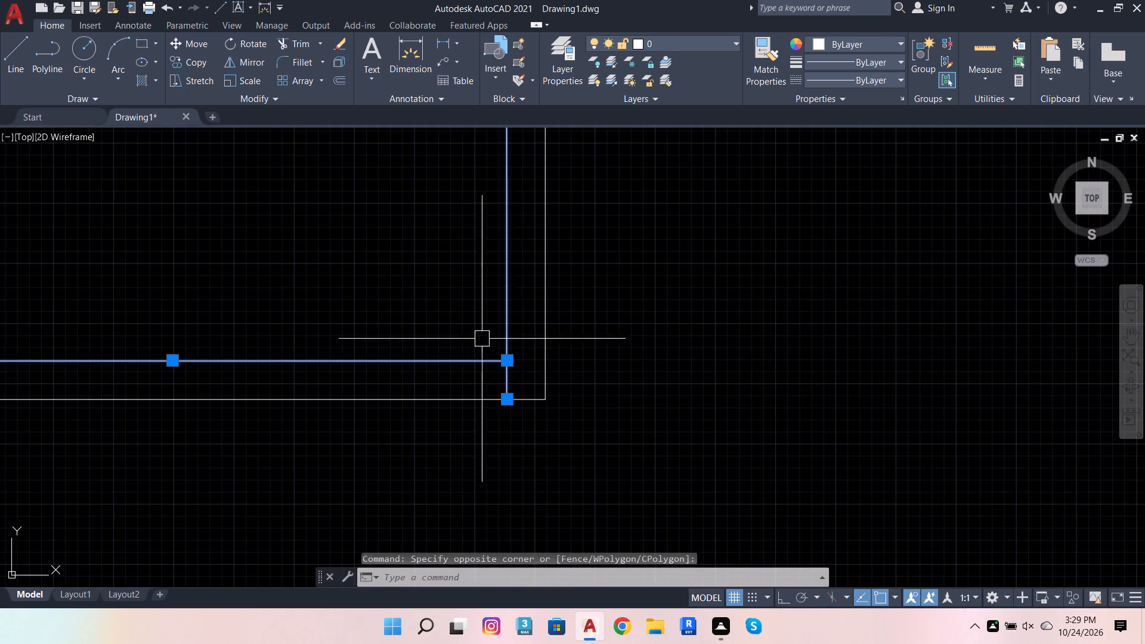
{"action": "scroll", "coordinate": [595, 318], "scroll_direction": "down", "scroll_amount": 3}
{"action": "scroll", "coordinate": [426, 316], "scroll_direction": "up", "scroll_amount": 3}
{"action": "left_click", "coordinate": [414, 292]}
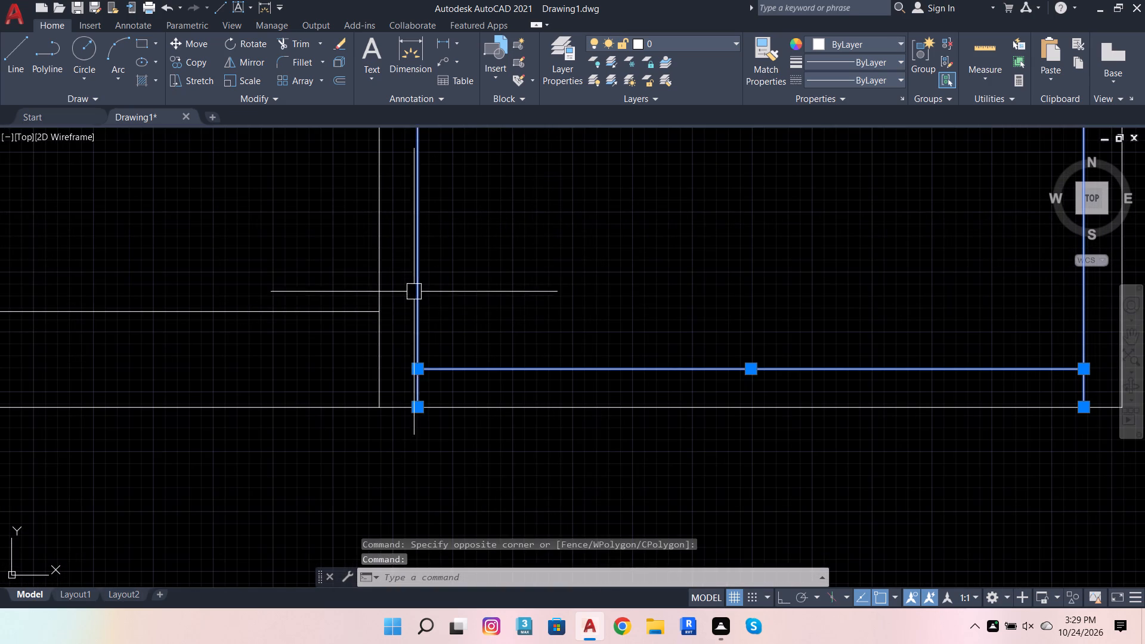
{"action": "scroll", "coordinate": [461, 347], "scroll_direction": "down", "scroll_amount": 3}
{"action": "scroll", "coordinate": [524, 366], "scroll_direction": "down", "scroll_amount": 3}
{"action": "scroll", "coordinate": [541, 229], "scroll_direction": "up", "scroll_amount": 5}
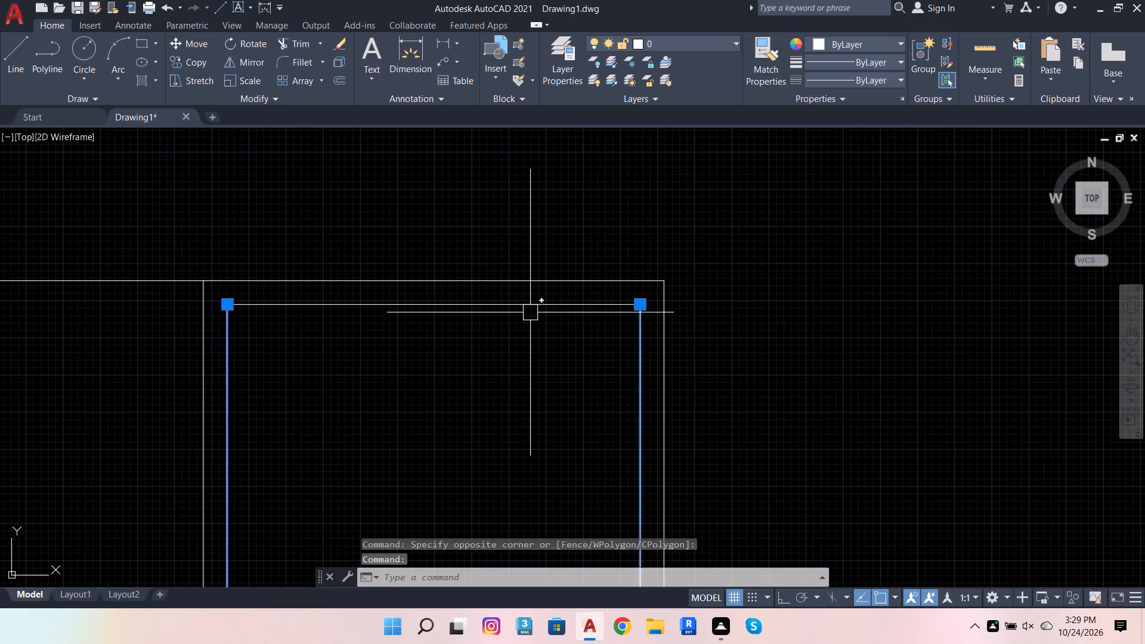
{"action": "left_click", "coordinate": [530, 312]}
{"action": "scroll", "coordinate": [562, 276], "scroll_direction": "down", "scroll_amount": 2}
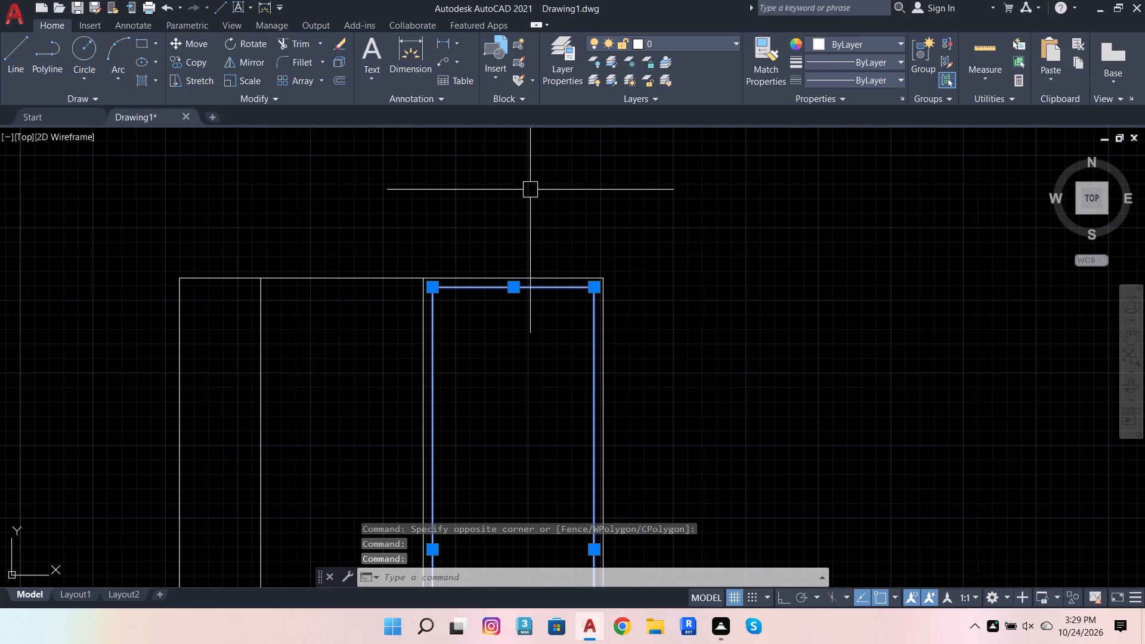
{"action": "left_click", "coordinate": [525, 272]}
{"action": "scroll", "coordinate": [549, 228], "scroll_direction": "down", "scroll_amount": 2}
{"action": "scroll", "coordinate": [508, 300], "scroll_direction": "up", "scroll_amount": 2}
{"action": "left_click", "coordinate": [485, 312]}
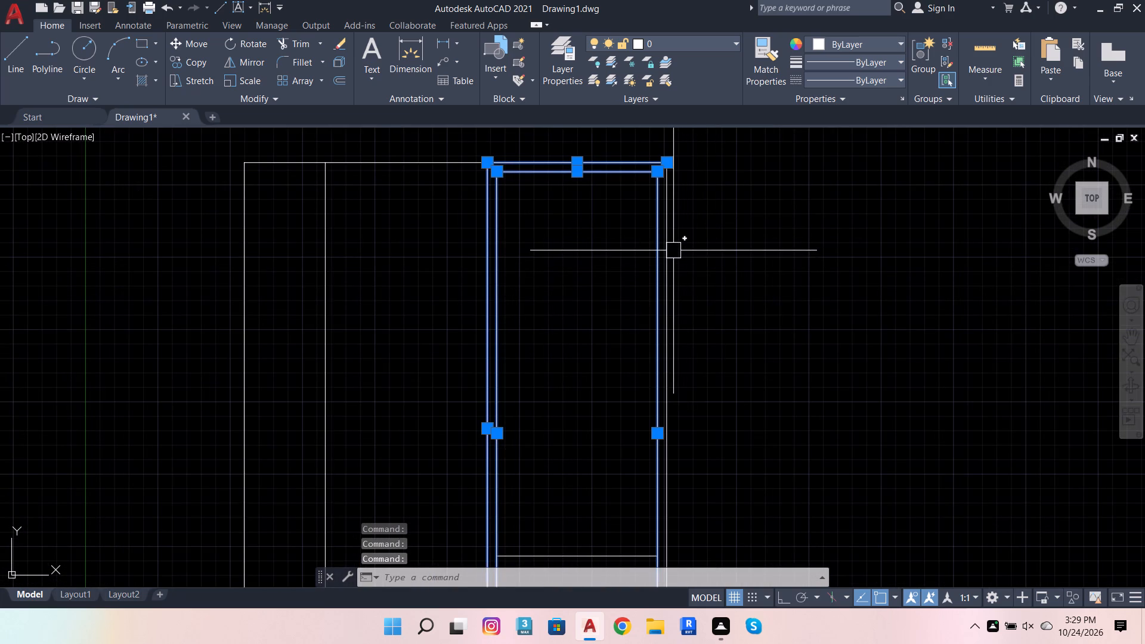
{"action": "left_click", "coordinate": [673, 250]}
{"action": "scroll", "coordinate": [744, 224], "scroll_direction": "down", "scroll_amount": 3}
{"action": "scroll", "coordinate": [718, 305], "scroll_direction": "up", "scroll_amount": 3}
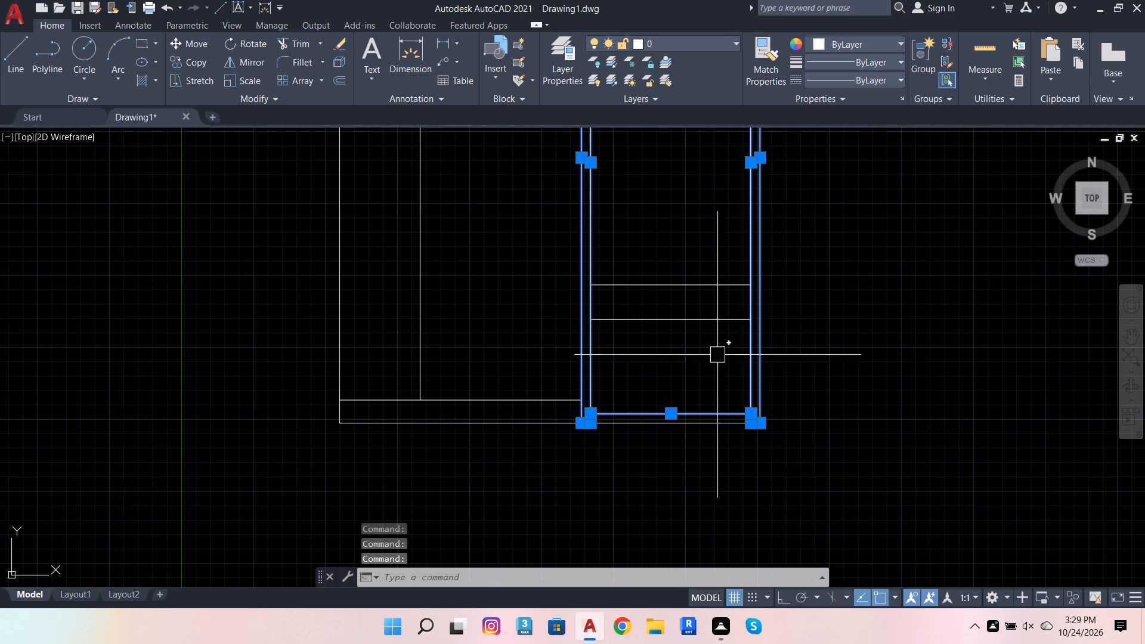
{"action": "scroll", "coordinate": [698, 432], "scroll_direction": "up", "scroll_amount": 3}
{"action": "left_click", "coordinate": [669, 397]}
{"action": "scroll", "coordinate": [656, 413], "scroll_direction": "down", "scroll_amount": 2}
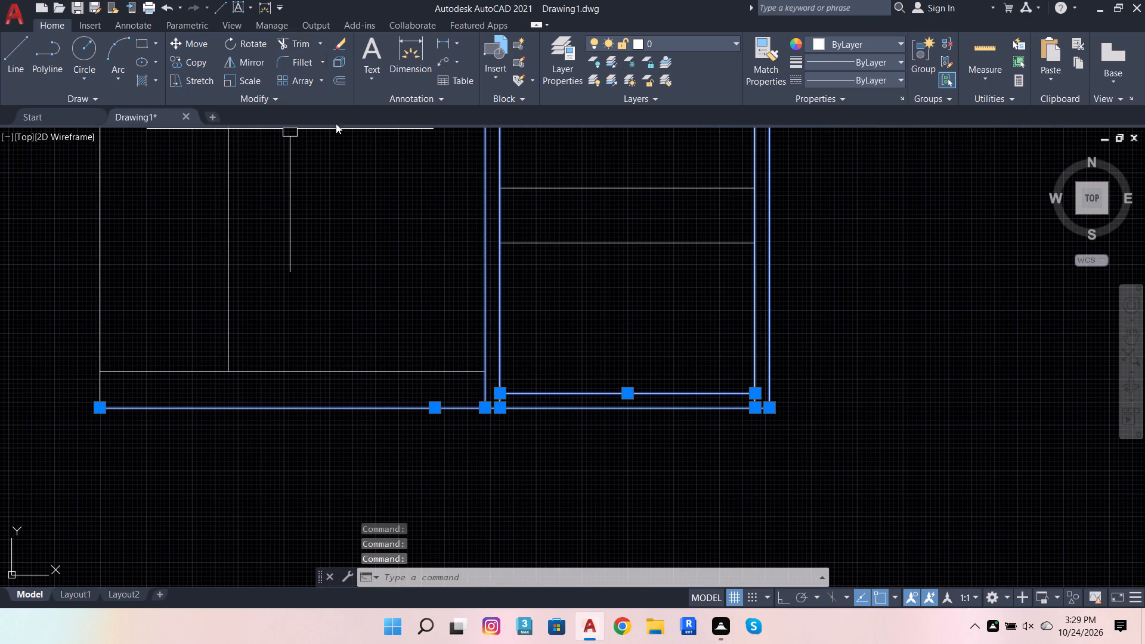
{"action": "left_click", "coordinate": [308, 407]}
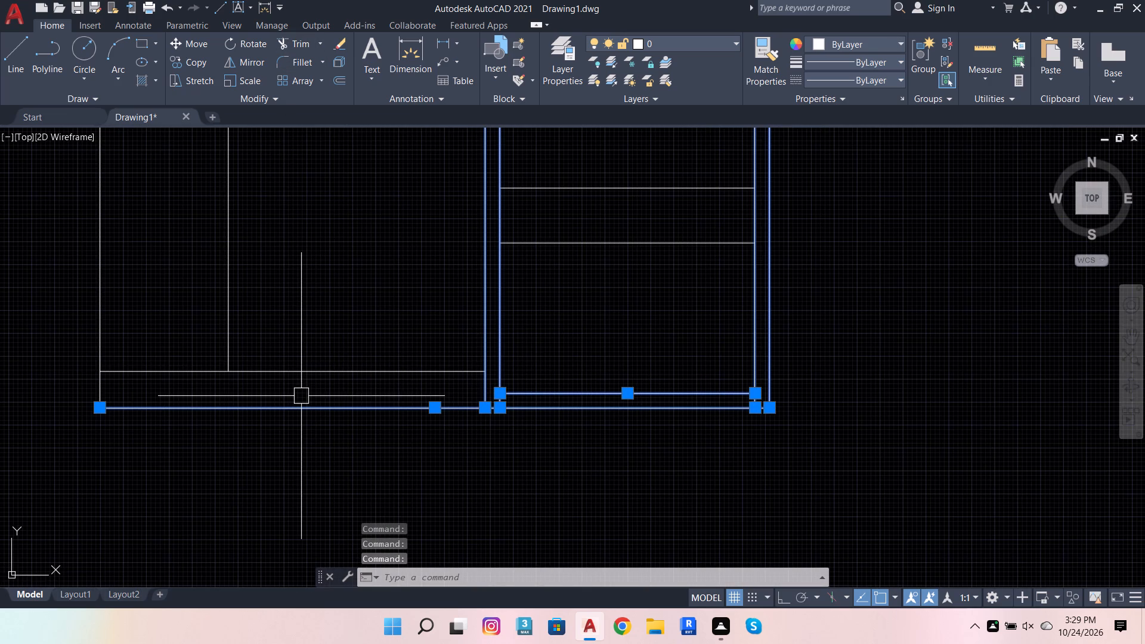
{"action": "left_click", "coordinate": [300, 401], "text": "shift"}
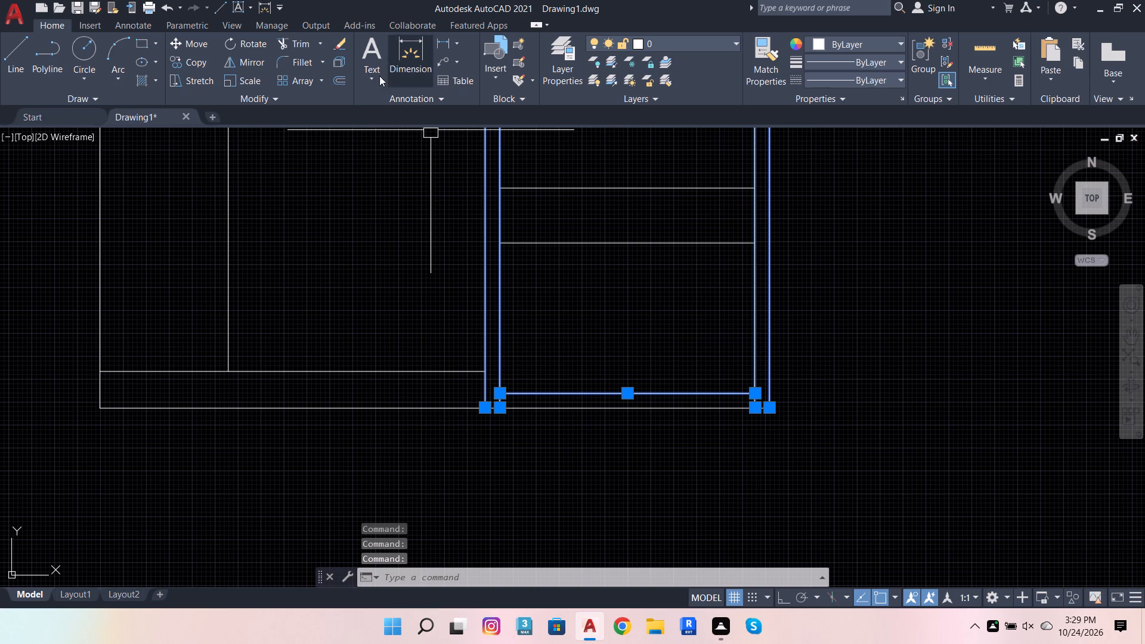
Trim the full-width bottom edge so it ends at the right bay's bottom-left corner, removing the part under the left bays.
{"action": "left_click", "coordinate": [276, 46]}
{"action": "scroll", "coordinate": [456, 418], "scroll_direction": "up", "scroll_amount": 2}
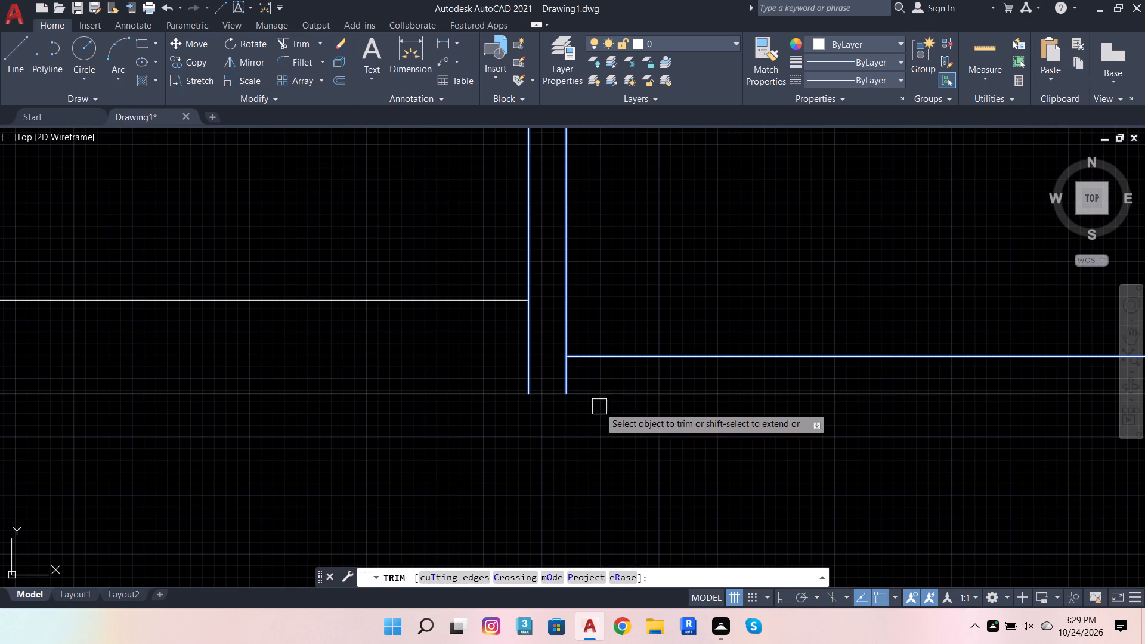
{"action": "left_click", "coordinate": [546, 397]}
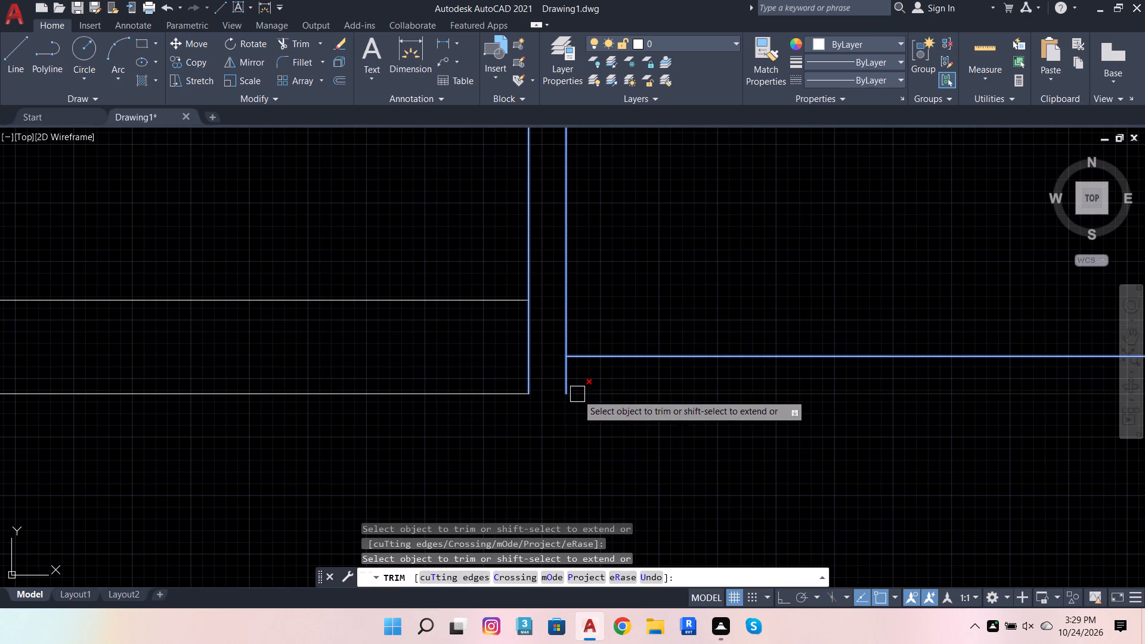
{"action": "left_click", "coordinate": [497, 396]}
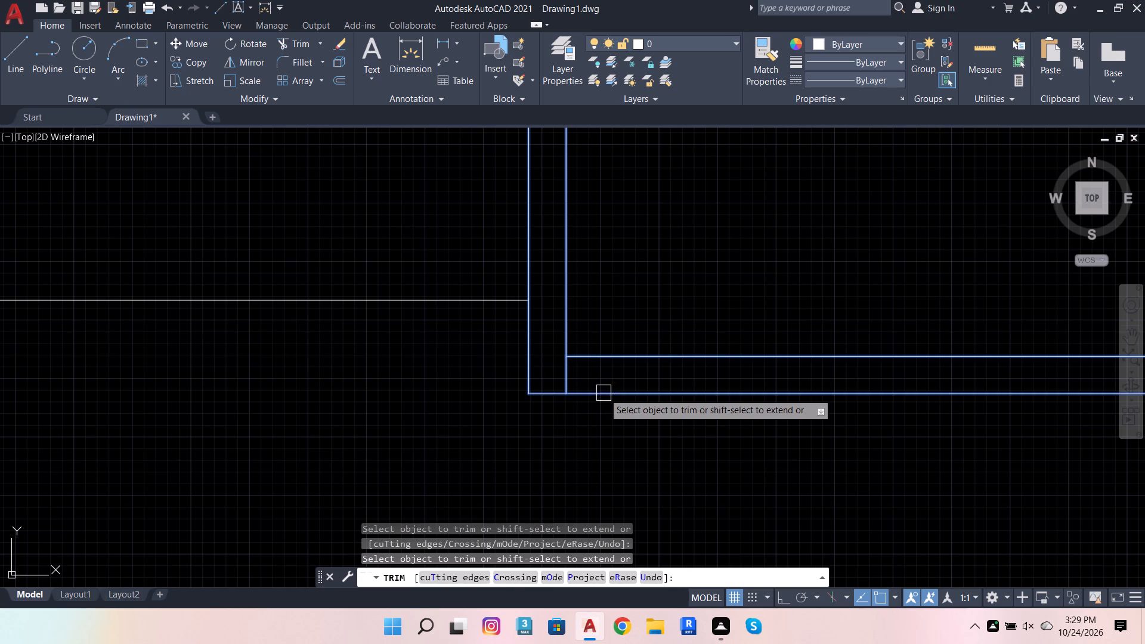
{"action": "left_click", "coordinate": [605, 392], "text": "shift"}
{"action": "scroll", "coordinate": [426, 428], "scroll_direction": "down", "scroll_amount": 1}
{"action": "key", "text": "Escape"}
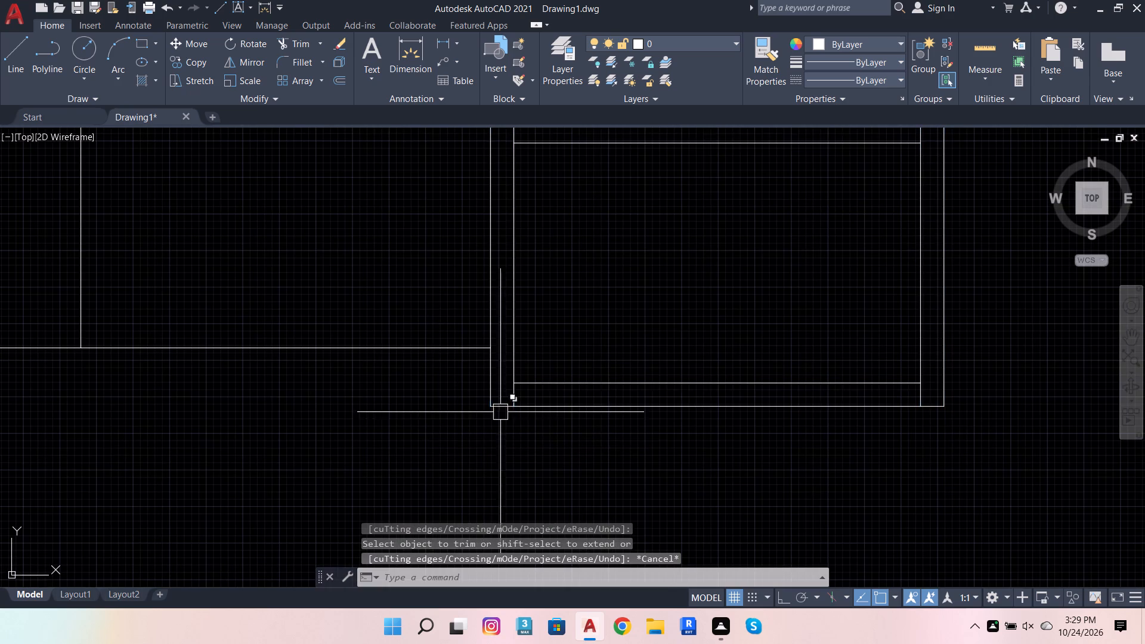
Join the inner and outer border lines around the right bay into polylines.
{"action": "left_click", "coordinate": [619, 445]}
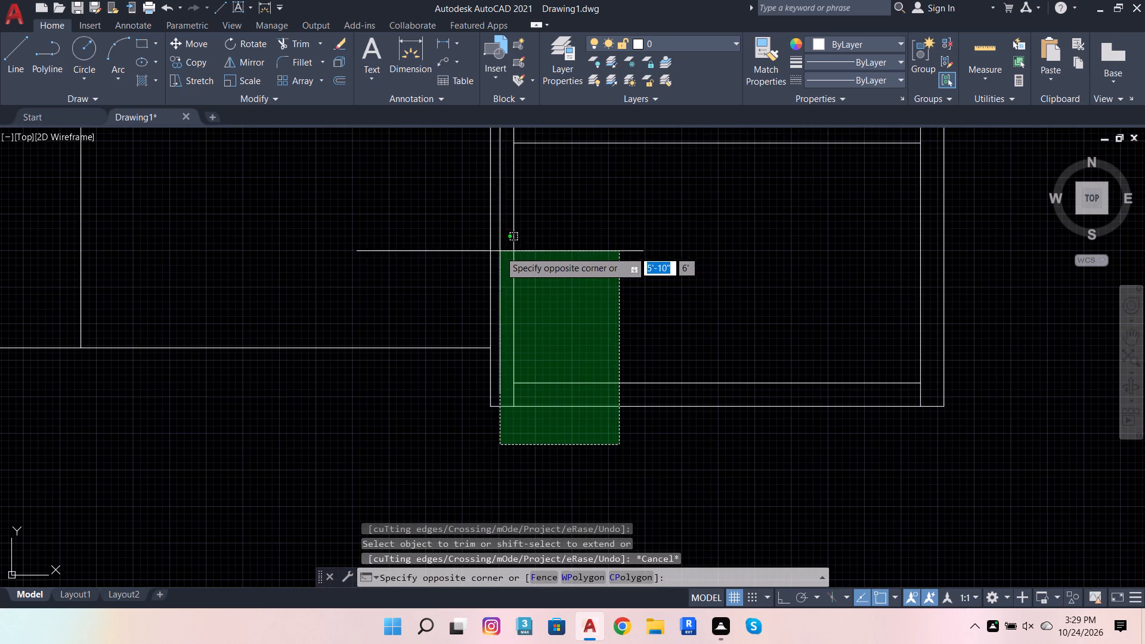
{"action": "left_click", "coordinate": [497, 247]}
{"action": "left_click", "coordinate": [497, 256]}
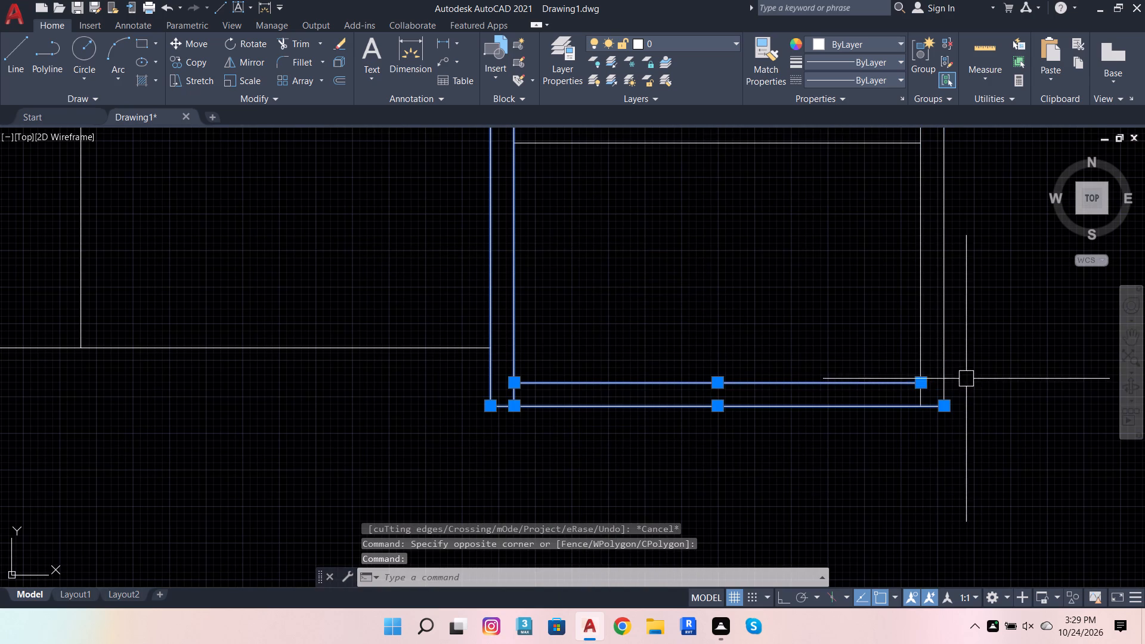
{"action": "left_click", "coordinate": [973, 367]}
{"action": "left_click", "coordinate": [890, 311]}
{"action": "scroll", "coordinate": [915, 418], "scroll_direction": "down", "scroll_amount": 6}
{"action": "scroll", "coordinate": [925, 348], "scroll_direction": "up", "scroll_amount": 4}
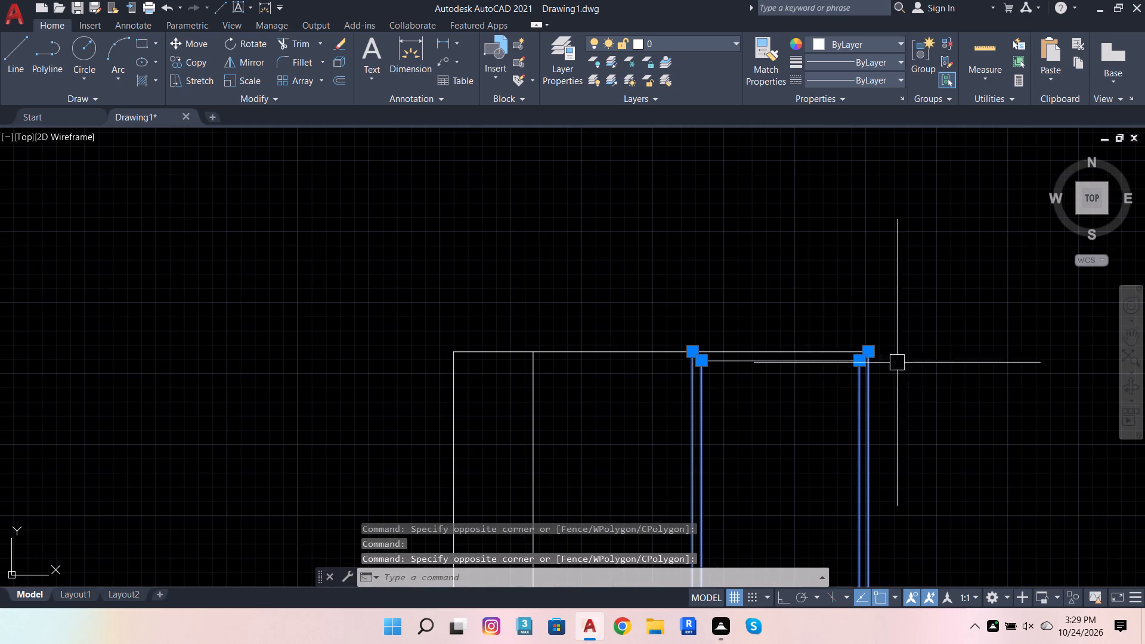
{"action": "left_click", "coordinate": [834, 385]}
{"action": "left_click", "coordinate": [808, 314]}
{"action": "scroll", "coordinate": [883, 259], "scroll_direction": "down", "scroll_amount": 3}
{"action": "scroll", "coordinate": [878, 309], "scroll_direction": "up", "scroll_amount": 3}
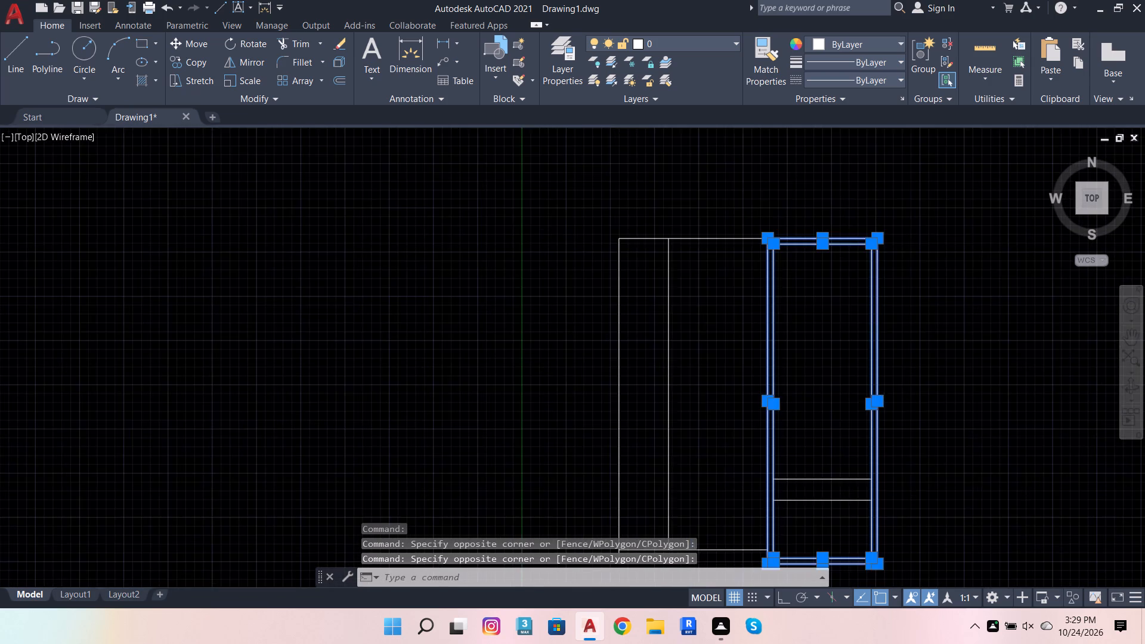
{"action": "key", "text": "j"}
{"action": "key", "text": "Return"}
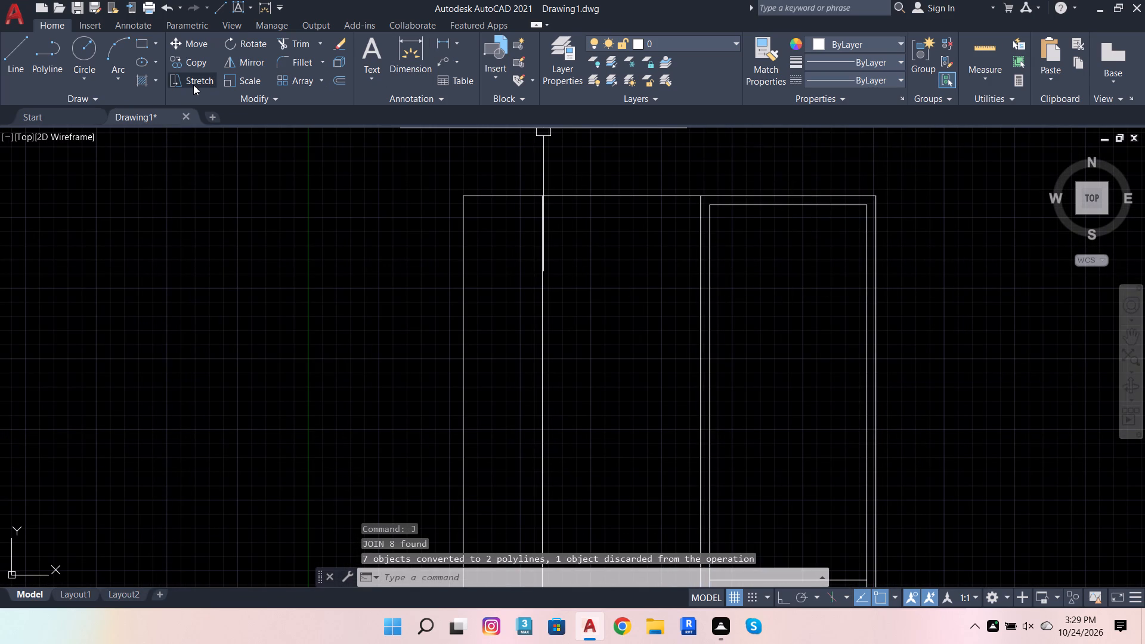
Apply a Solid hatch in color 42 to the right bay's border, picking inside its top strip.
{"action": "left_click", "coordinate": [150, 80]}
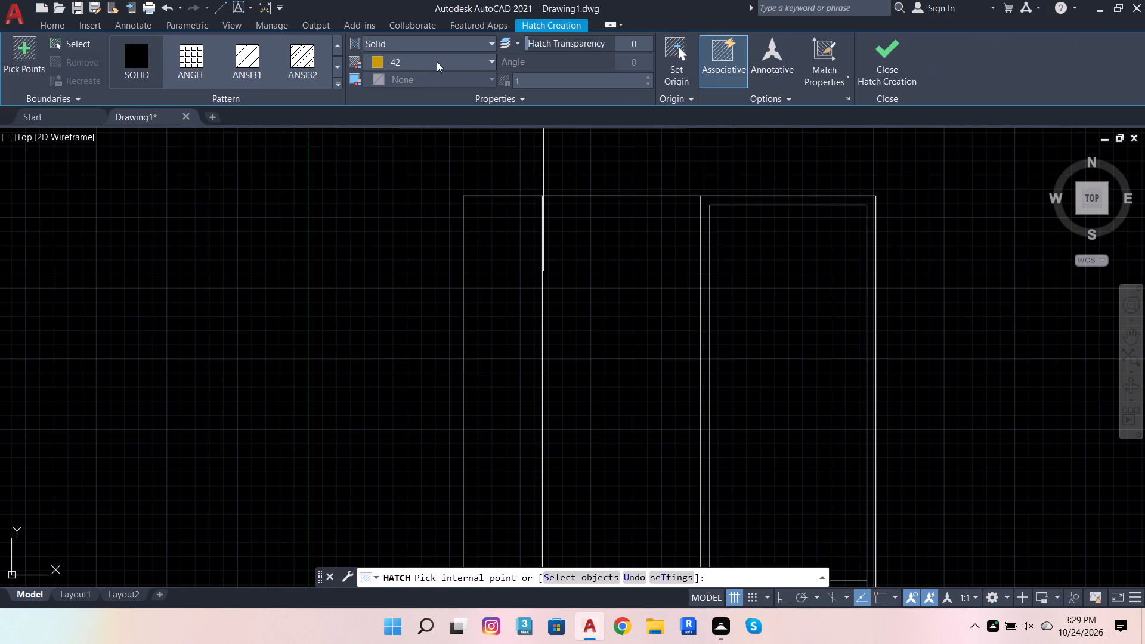
{"action": "left_click", "coordinate": [438, 59]}
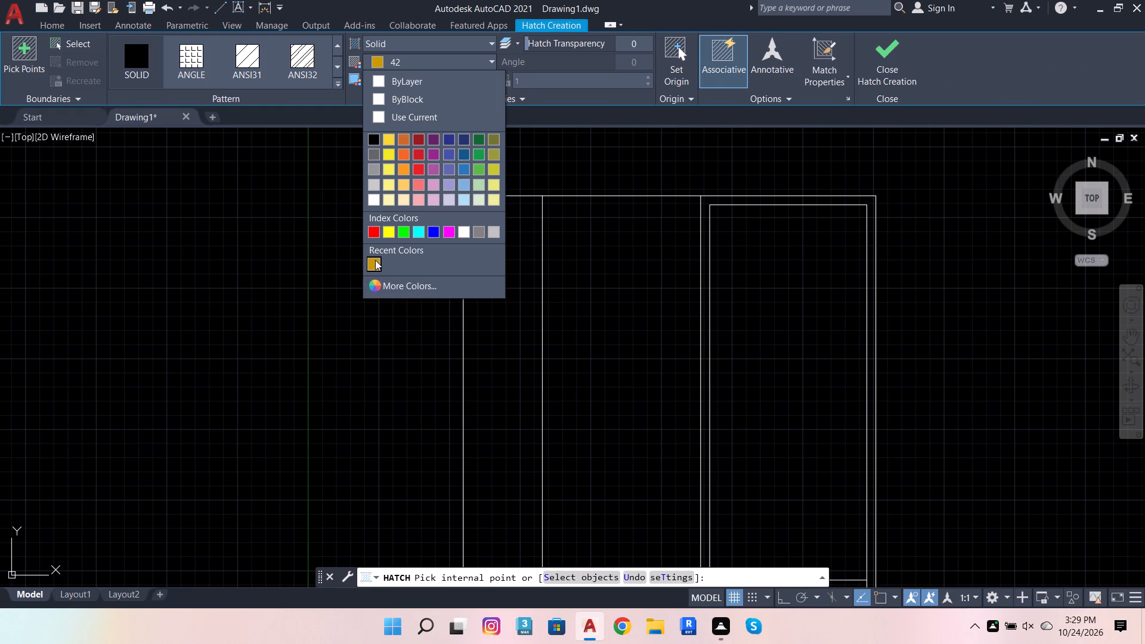
{"action": "left_click", "coordinate": [375, 260]}
{"action": "scroll", "coordinate": [775, 212], "scroll_direction": "up", "scroll_amount": 4}
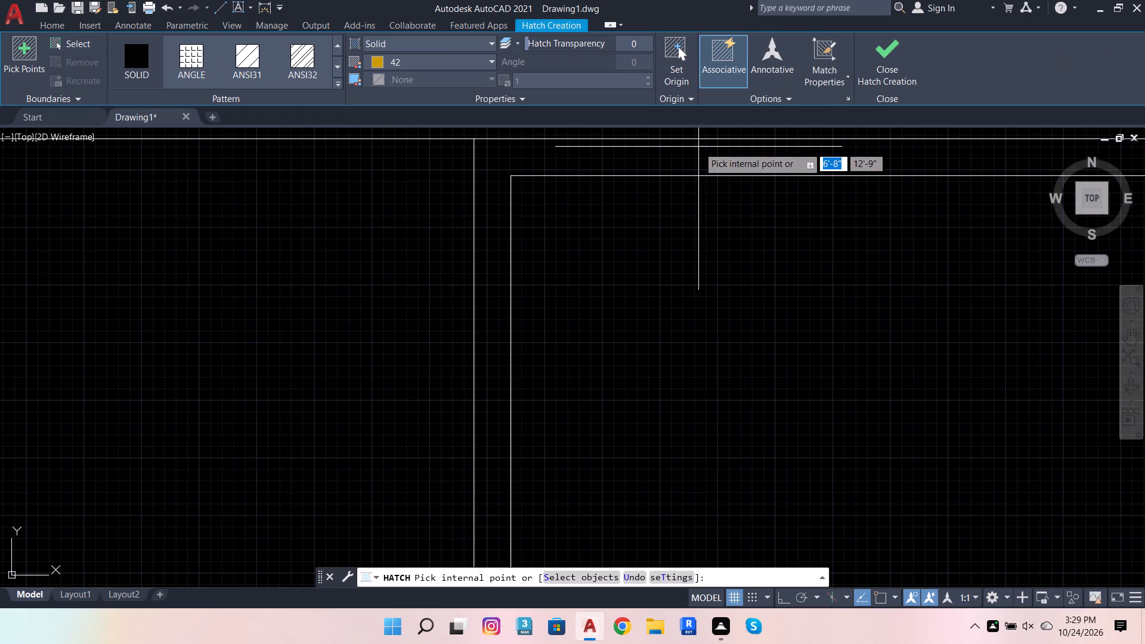
{"action": "left_click", "coordinate": [686, 145]}
{"action": "scroll", "coordinate": [673, 172], "scroll_direction": "down", "scroll_amount": 6}
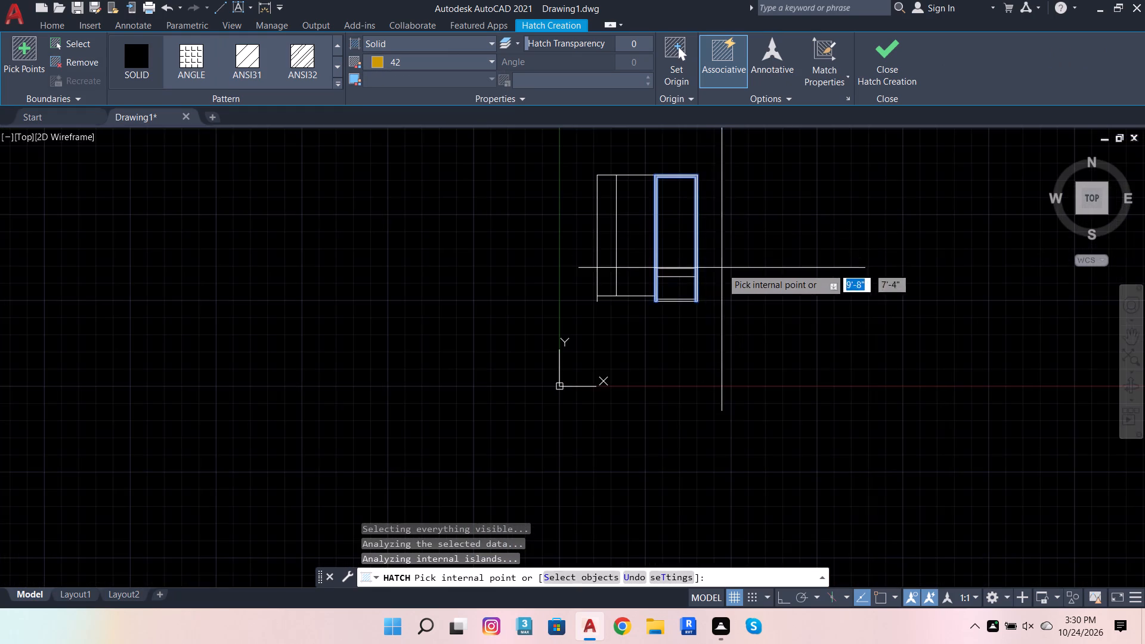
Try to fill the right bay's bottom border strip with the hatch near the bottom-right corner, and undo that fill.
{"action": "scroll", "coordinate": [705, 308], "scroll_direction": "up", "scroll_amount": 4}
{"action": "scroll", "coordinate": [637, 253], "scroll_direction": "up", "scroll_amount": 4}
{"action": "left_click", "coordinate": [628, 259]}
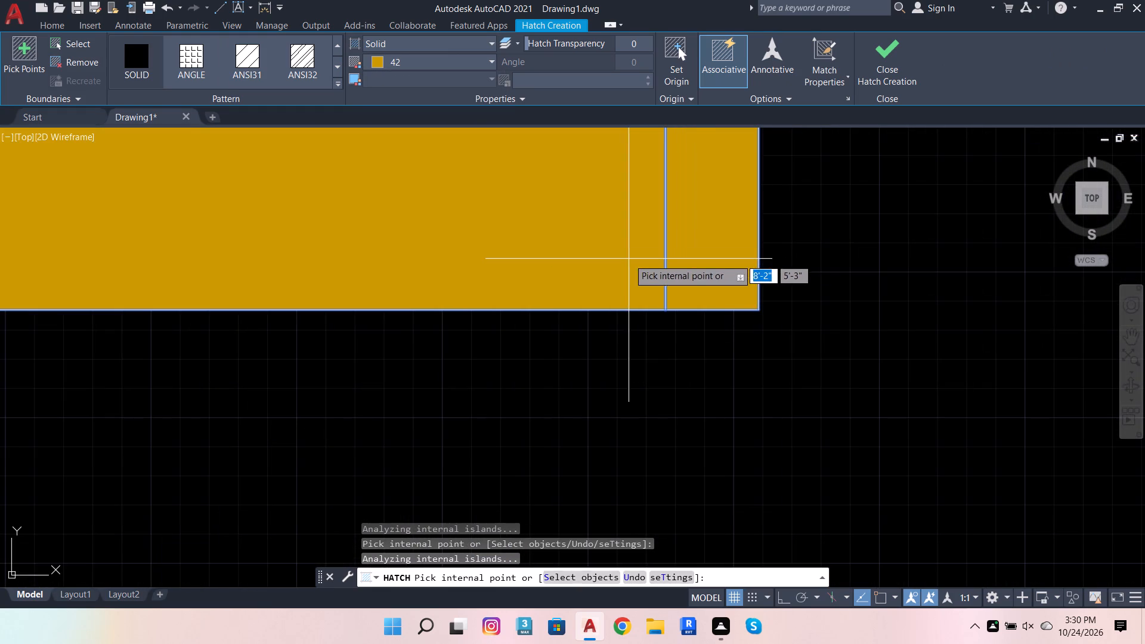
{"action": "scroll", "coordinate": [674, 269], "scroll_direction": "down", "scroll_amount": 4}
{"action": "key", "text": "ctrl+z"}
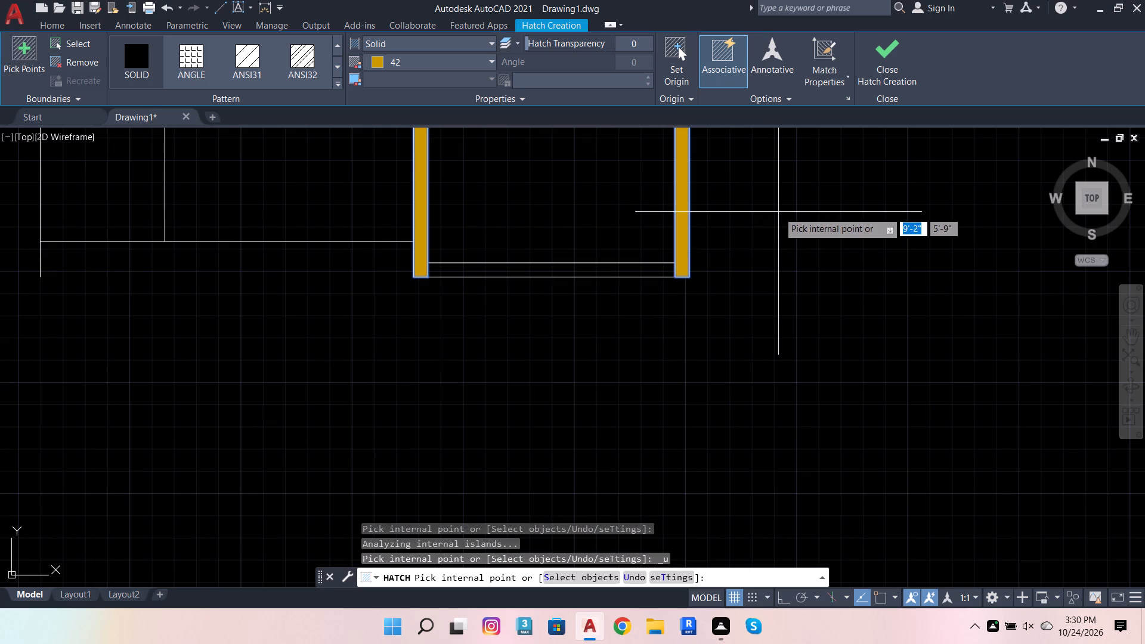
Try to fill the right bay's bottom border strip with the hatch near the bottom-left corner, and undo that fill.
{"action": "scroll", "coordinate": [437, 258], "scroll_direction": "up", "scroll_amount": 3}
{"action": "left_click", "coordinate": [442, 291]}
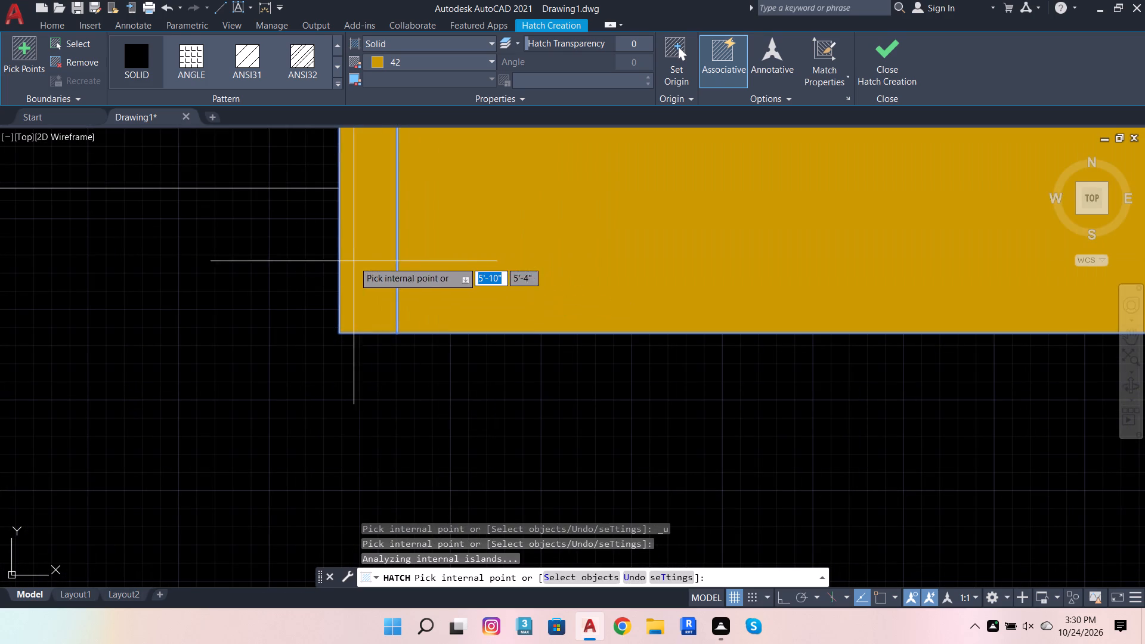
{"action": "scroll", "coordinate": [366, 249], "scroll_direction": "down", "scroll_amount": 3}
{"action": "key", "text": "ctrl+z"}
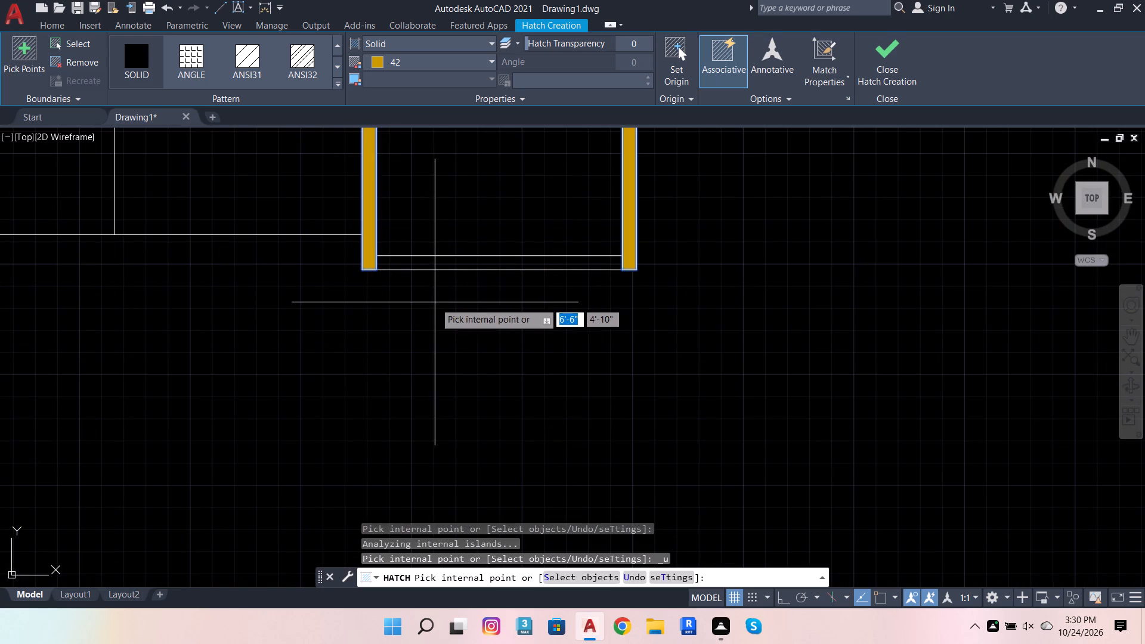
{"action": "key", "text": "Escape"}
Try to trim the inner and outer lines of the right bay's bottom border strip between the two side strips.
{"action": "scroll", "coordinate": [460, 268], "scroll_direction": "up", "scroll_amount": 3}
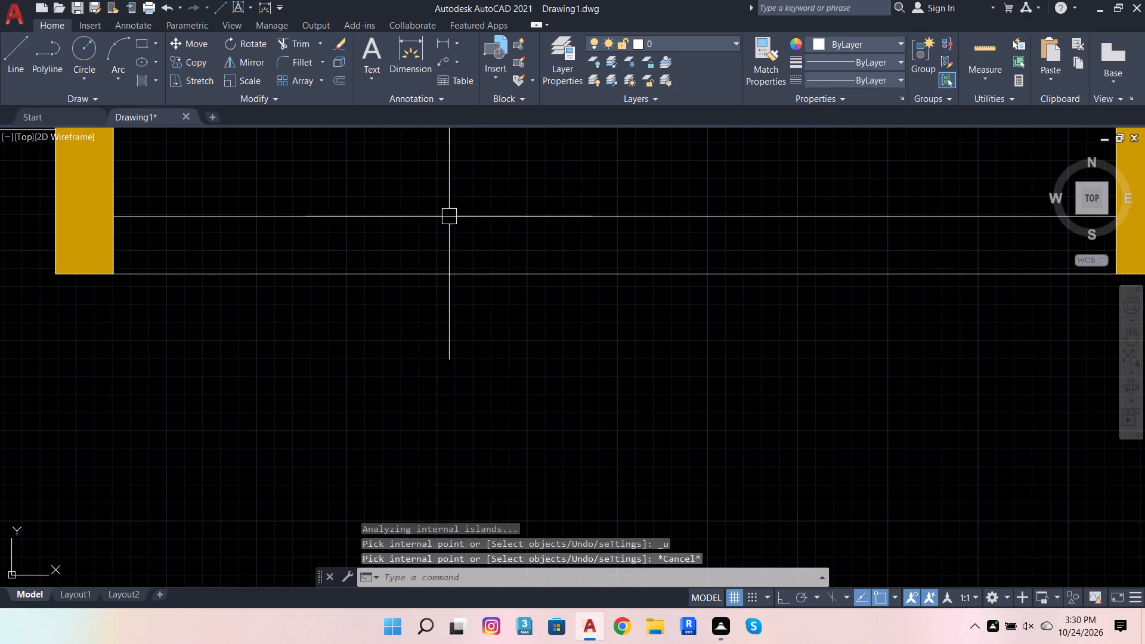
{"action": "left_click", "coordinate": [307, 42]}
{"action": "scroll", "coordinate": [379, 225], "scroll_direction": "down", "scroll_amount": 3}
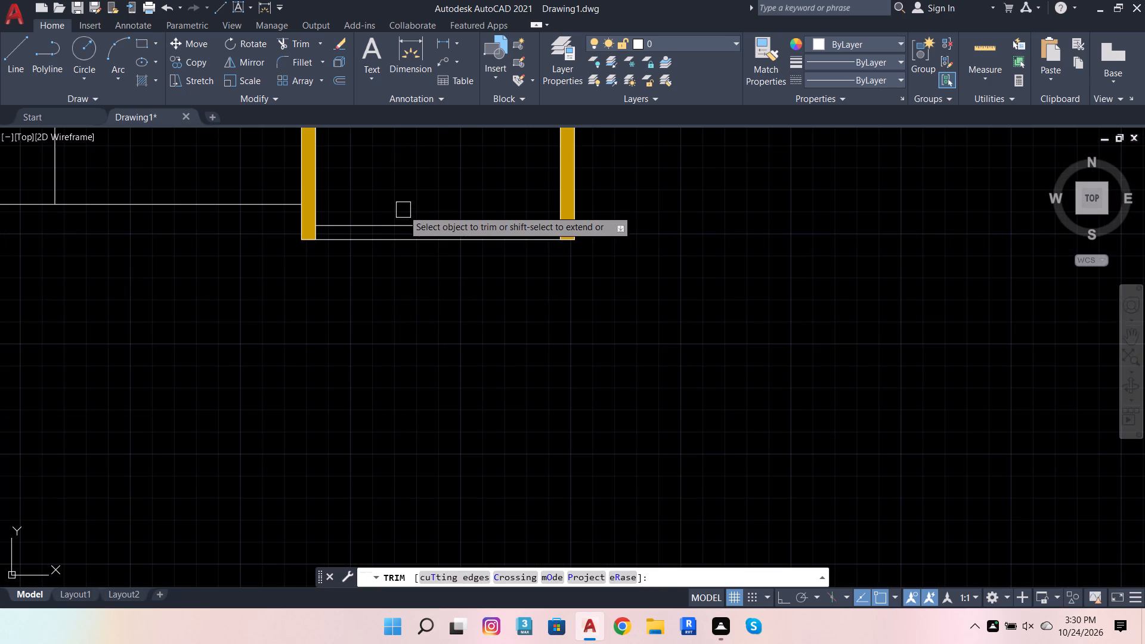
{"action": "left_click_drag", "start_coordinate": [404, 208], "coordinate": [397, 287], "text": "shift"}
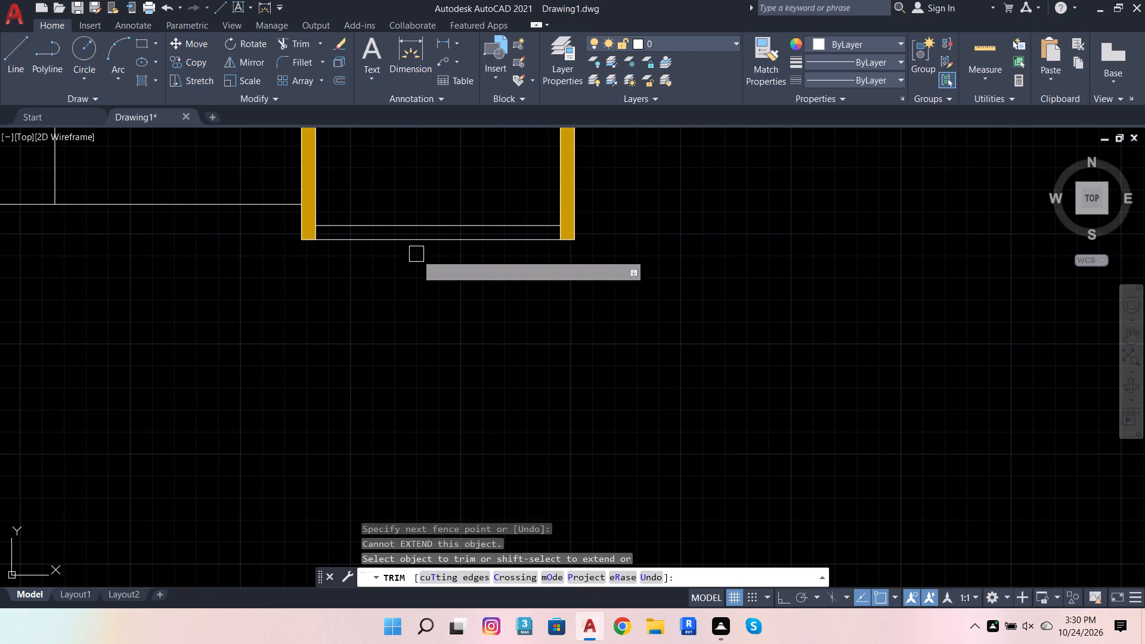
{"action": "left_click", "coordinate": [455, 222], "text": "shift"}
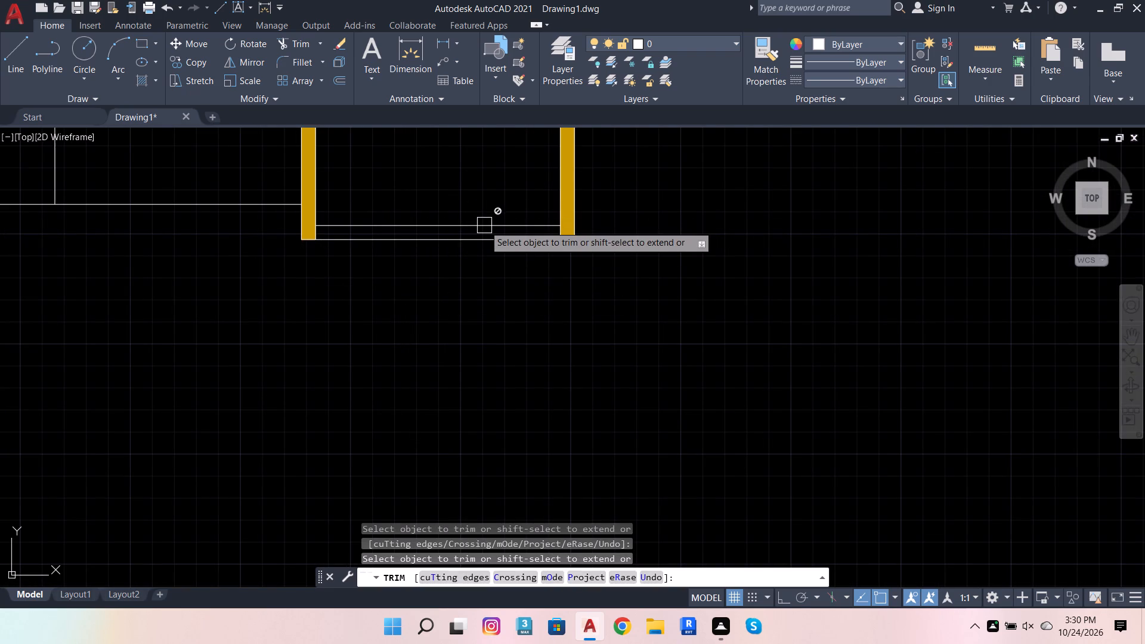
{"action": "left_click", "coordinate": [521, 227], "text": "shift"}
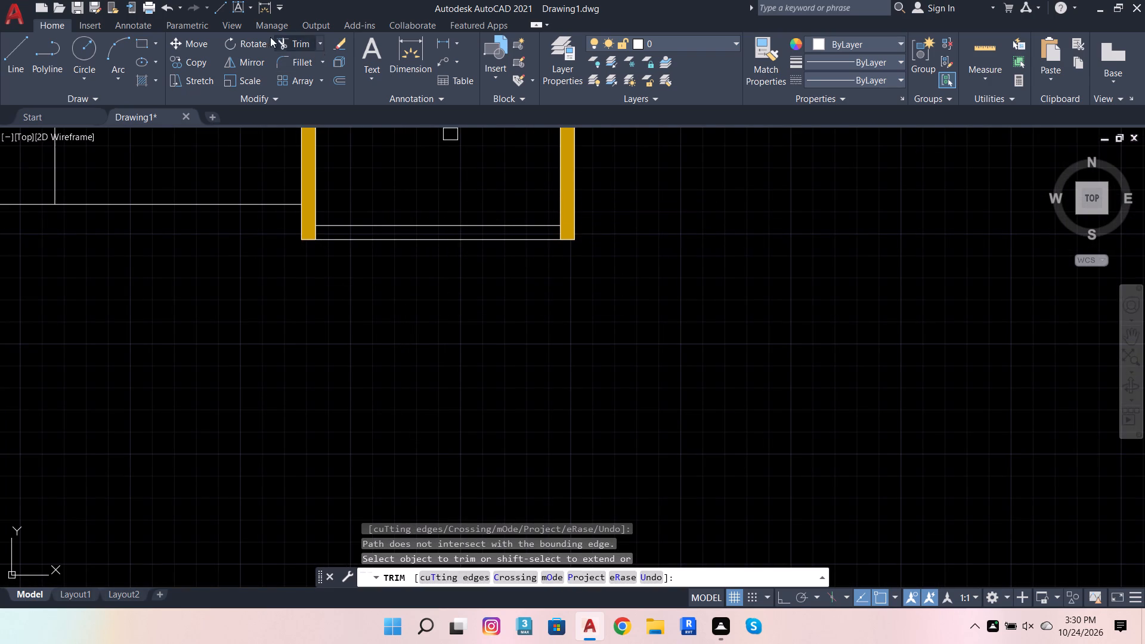
Hatch the right bay's bottom border strip with the Solid pattern in color 42, picking inside it between the side strips.
{"action": "left_click", "coordinate": [144, 78]}
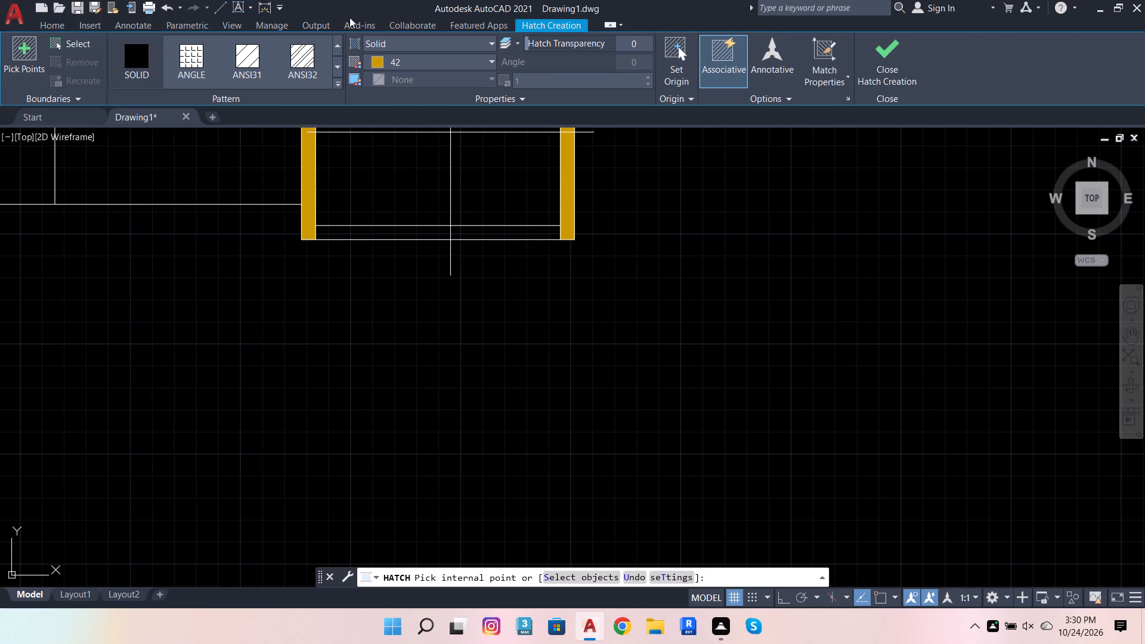
{"action": "left_click", "coordinate": [373, 60]}
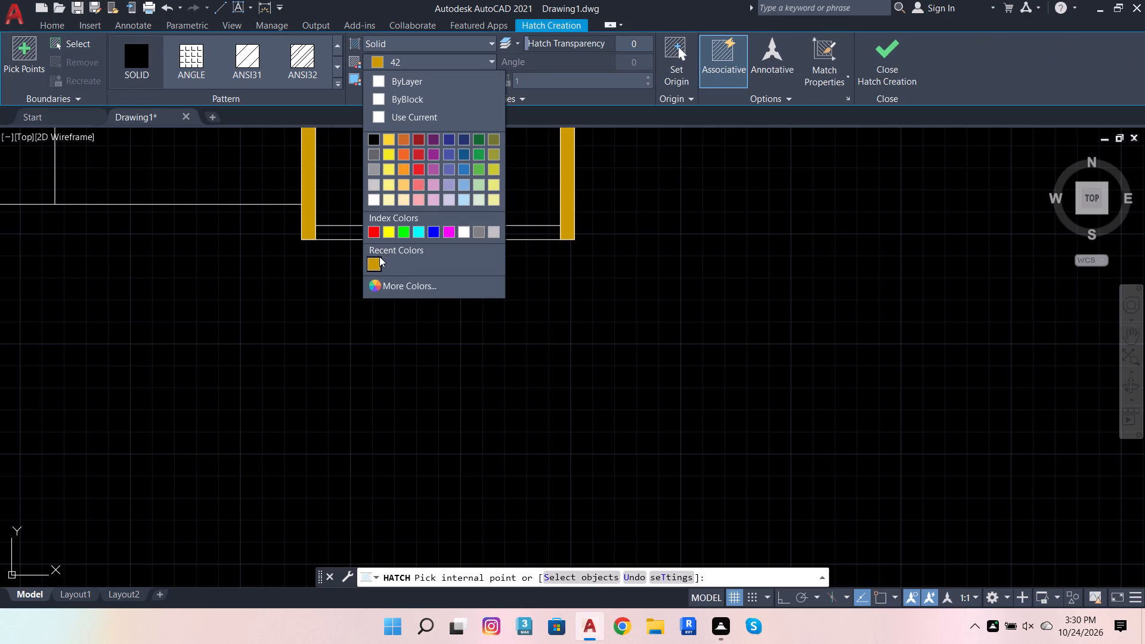
{"action": "left_click", "coordinate": [370, 262]}
{"action": "scroll", "coordinate": [351, 233], "scroll_direction": "up", "scroll_amount": 1}
{"action": "left_click", "coordinate": [352, 233]}
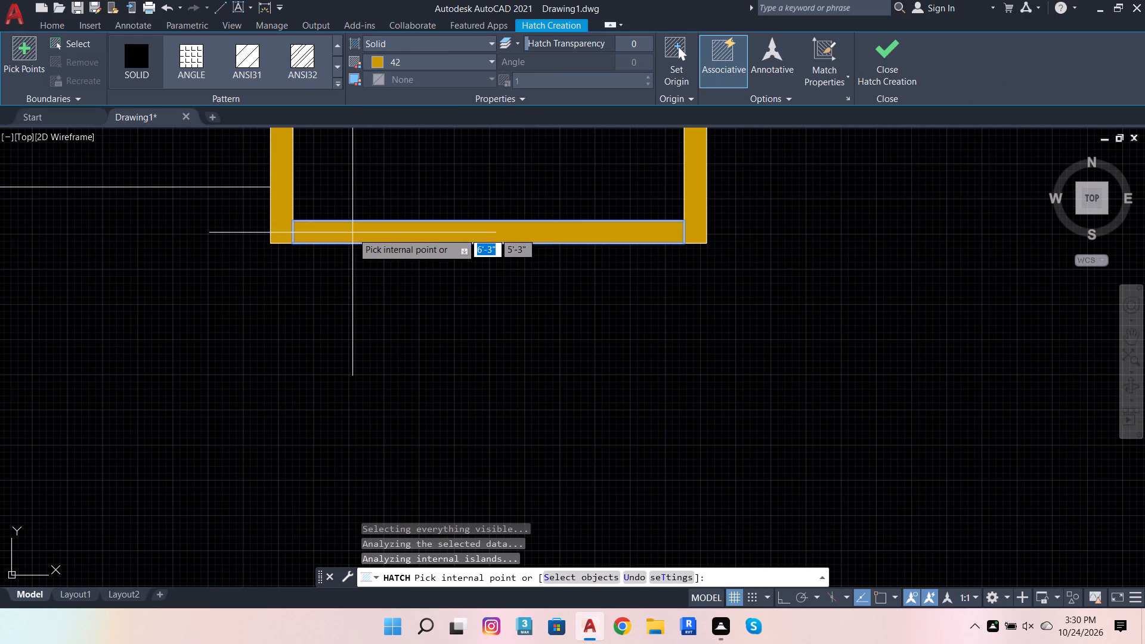
{"action": "scroll", "coordinate": [725, 314], "scroll_direction": "down", "scroll_amount": 3}
{"action": "scroll", "coordinate": [732, 318], "scroll_direction": "up", "scroll_amount": 1}
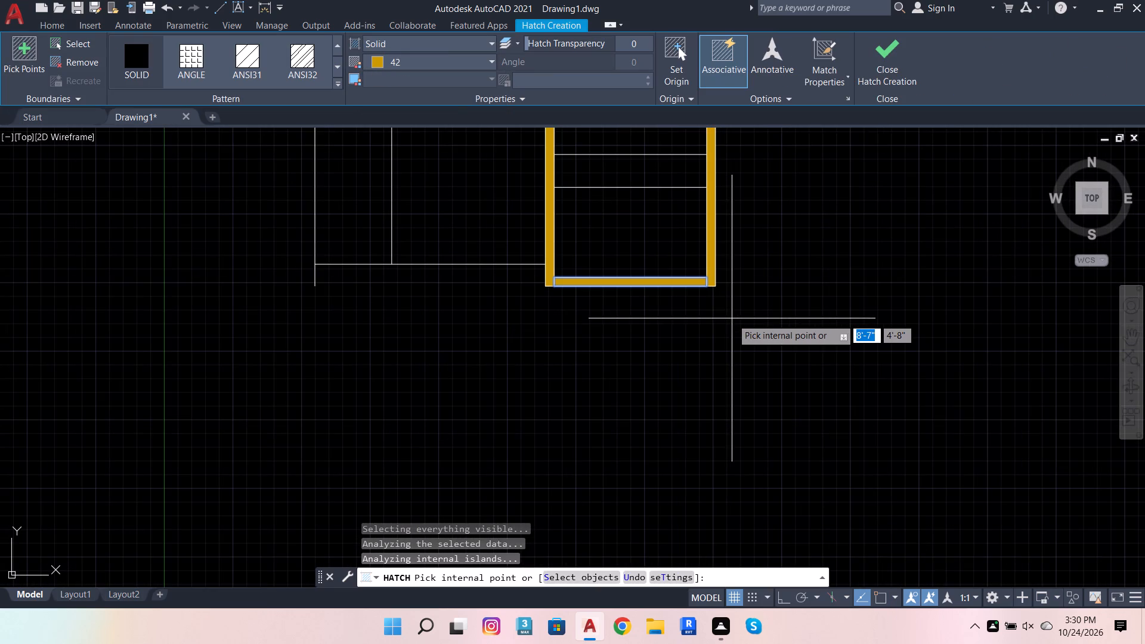
{"action": "key", "text": "Escape"}
{"action": "key", "text": "Escape"}
{"action": "key", "text": "Escape"}
{"action": "key", "text": "Escape"}
With Ortho on, draw a vertical line from 1' left of the lower crossline's right end down past the bay's bottom border.
{"action": "scroll", "coordinate": [710, 277], "scroll_direction": "up", "scroll_amount": 3}
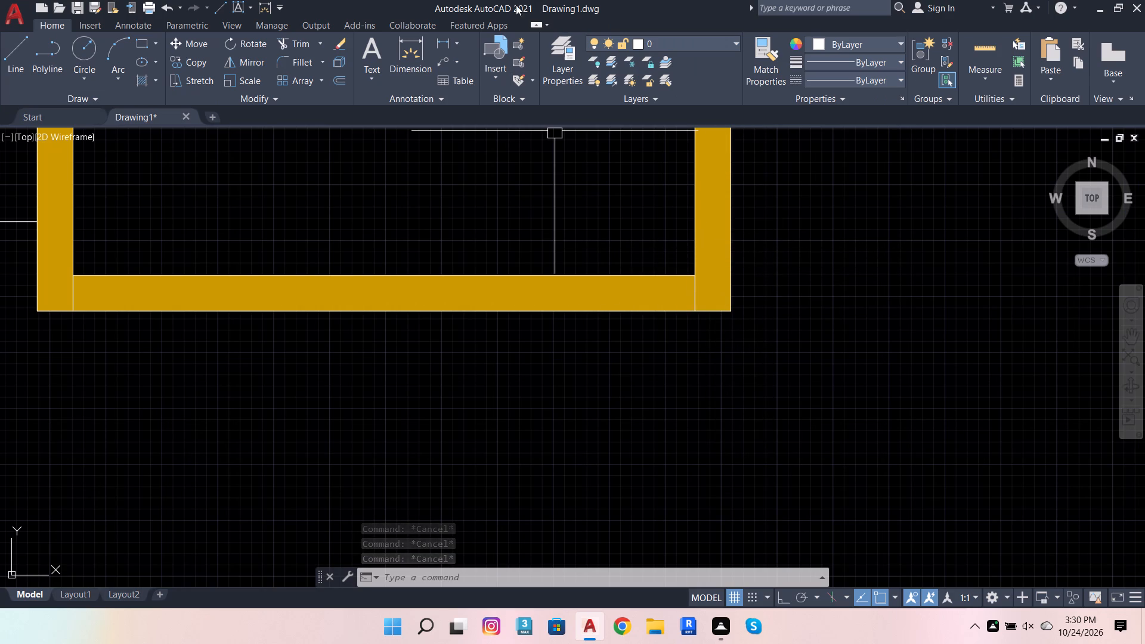
{"action": "left_click", "coordinate": [11, 42]}
{"action": "scroll", "coordinate": [705, 312], "scroll_direction": "down", "scroll_amount": 4}
{"action": "scroll", "coordinate": [694, 250], "scroll_direction": "up", "scroll_amount": 3}
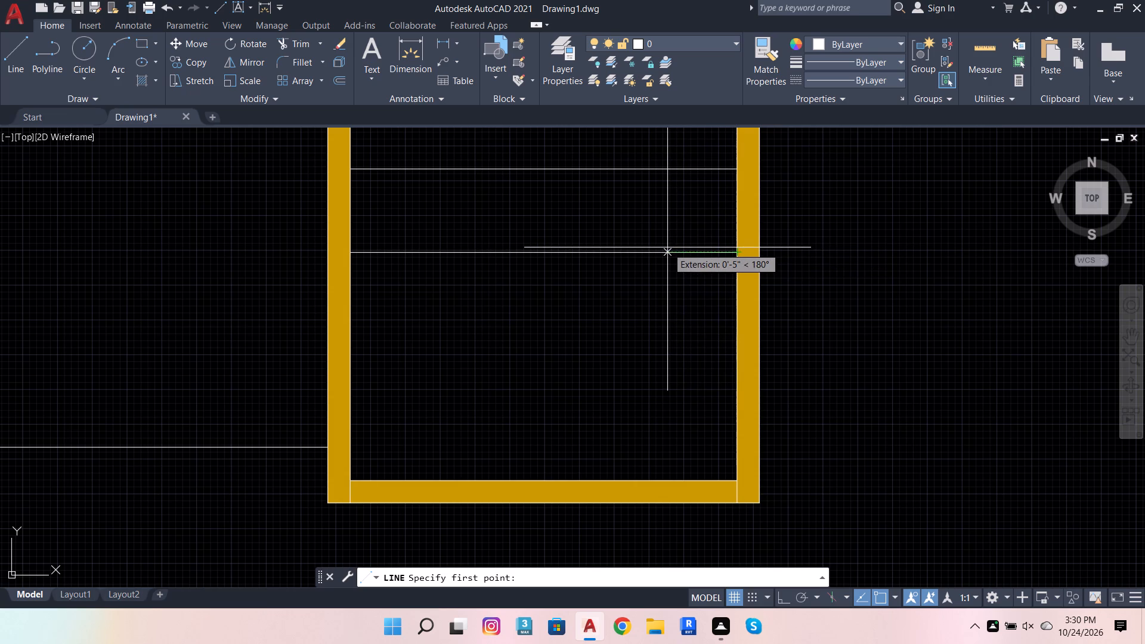
{"action": "type", "text": "1'"}
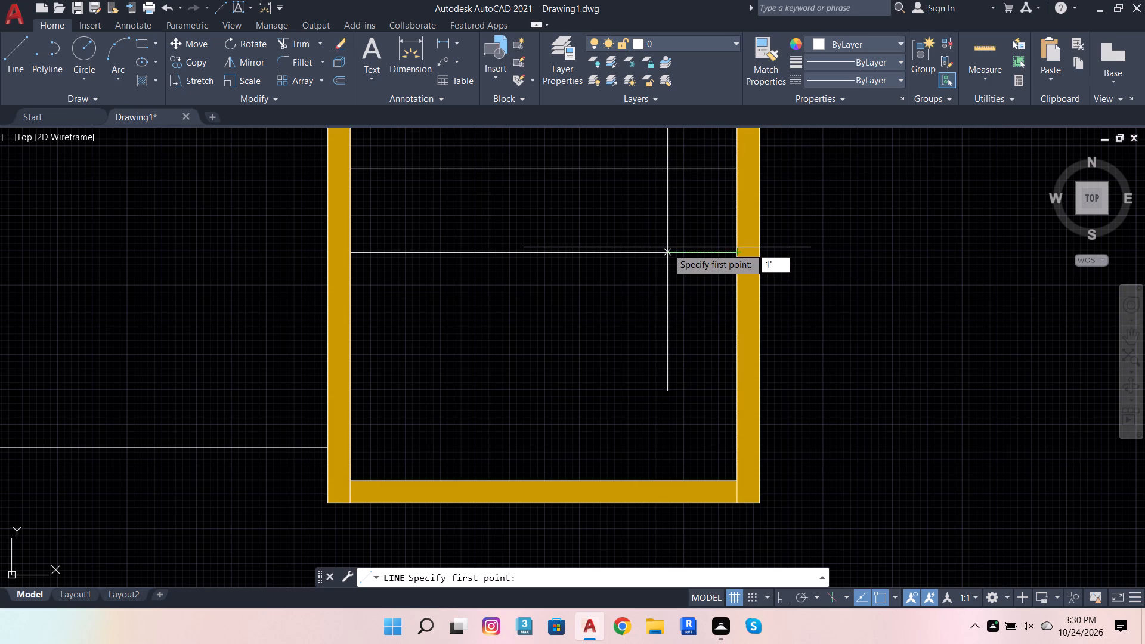
{"action": "key", "text": "Return"}
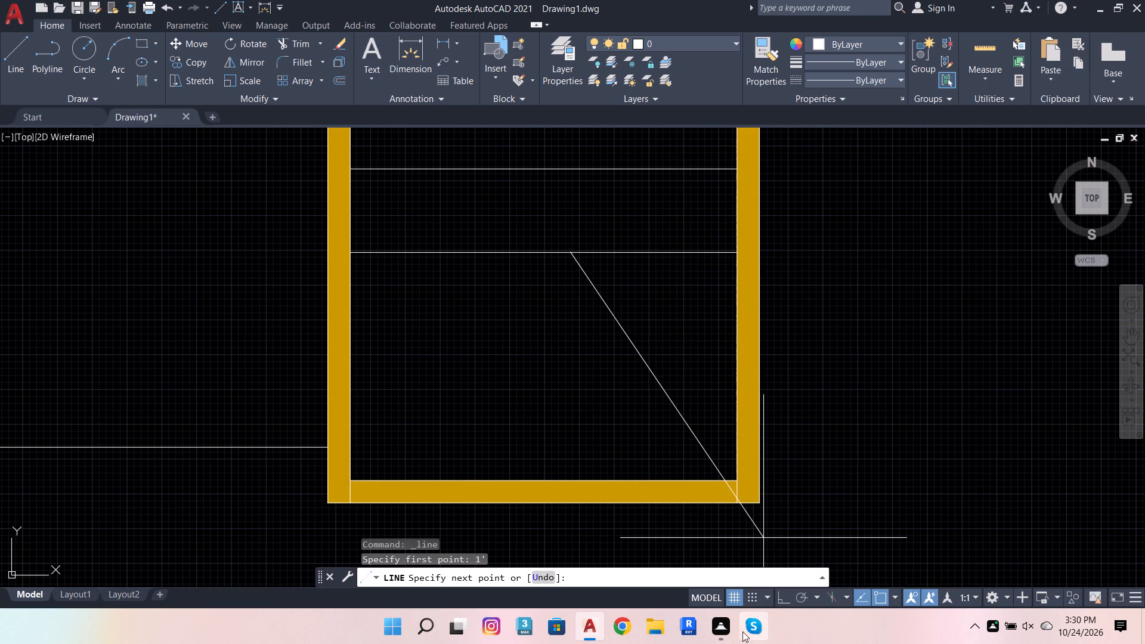
{"action": "left_click", "coordinate": [784, 597]}
{"action": "scroll", "coordinate": [581, 429], "scroll_direction": "down", "scroll_amount": 1}
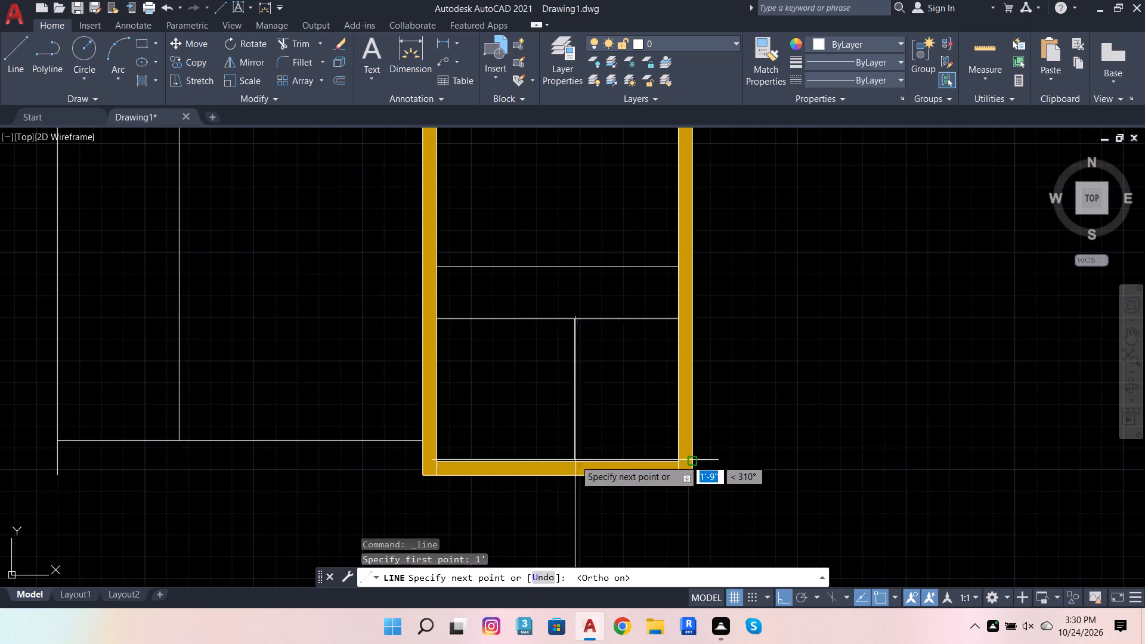
{"action": "scroll", "coordinate": [570, 474], "scroll_direction": "up", "scroll_amount": 2}
{"action": "left_click", "coordinate": [559, 508]}
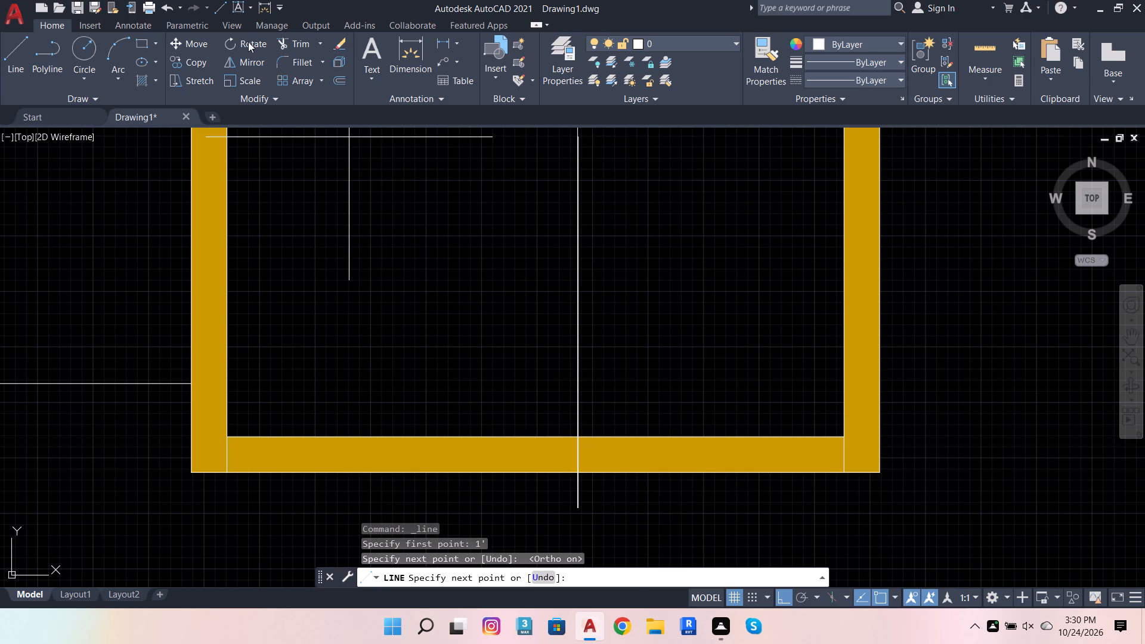
Trim the new vertical line back to the bottom border's inner edge, choosing the line rather than the hatch.
{"action": "left_click", "coordinate": [290, 48]}
{"action": "left_click", "coordinate": [581, 508]}
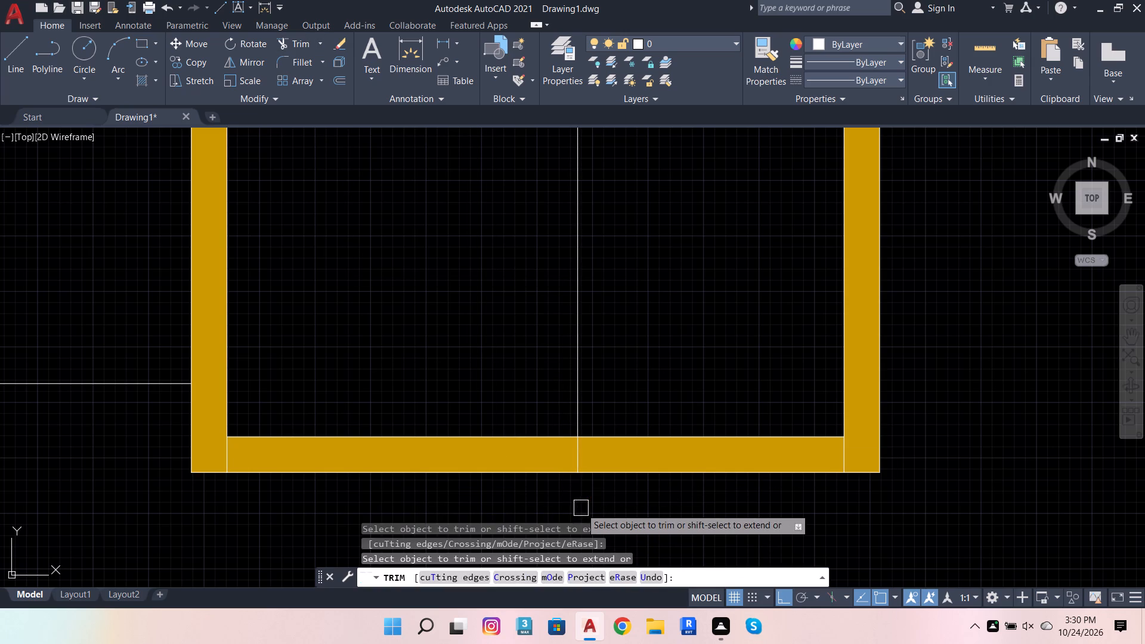
{"action": "scroll", "coordinate": [590, 479], "scroll_direction": "up", "scroll_amount": 3}
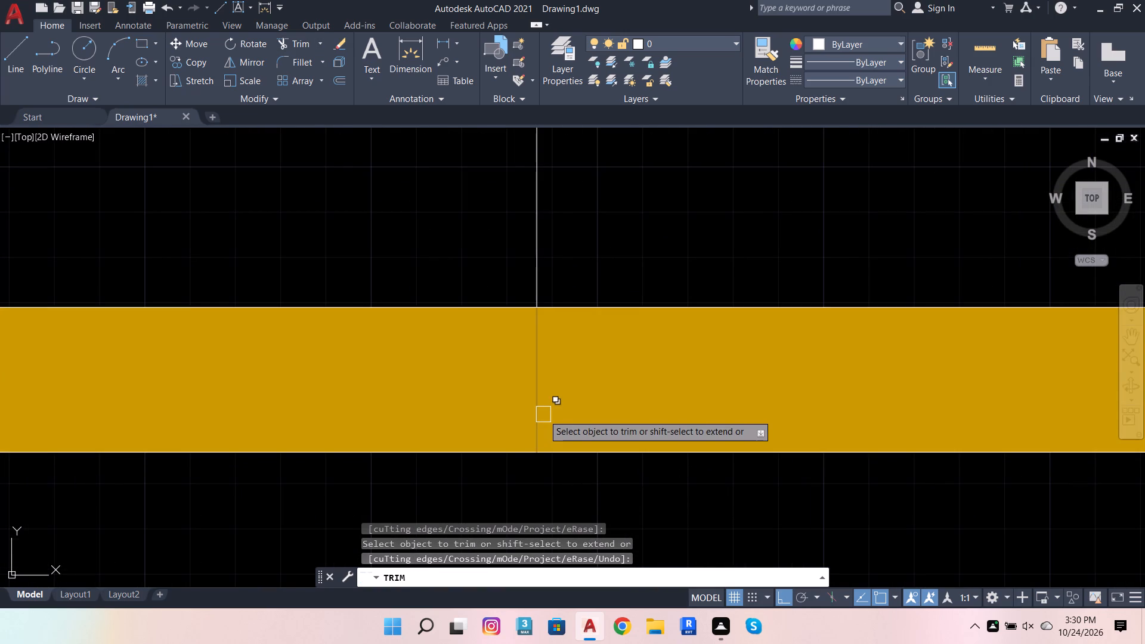
{"action": "left_click", "coordinate": [537, 405]}
{"action": "left_click", "coordinate": [574, 458]}
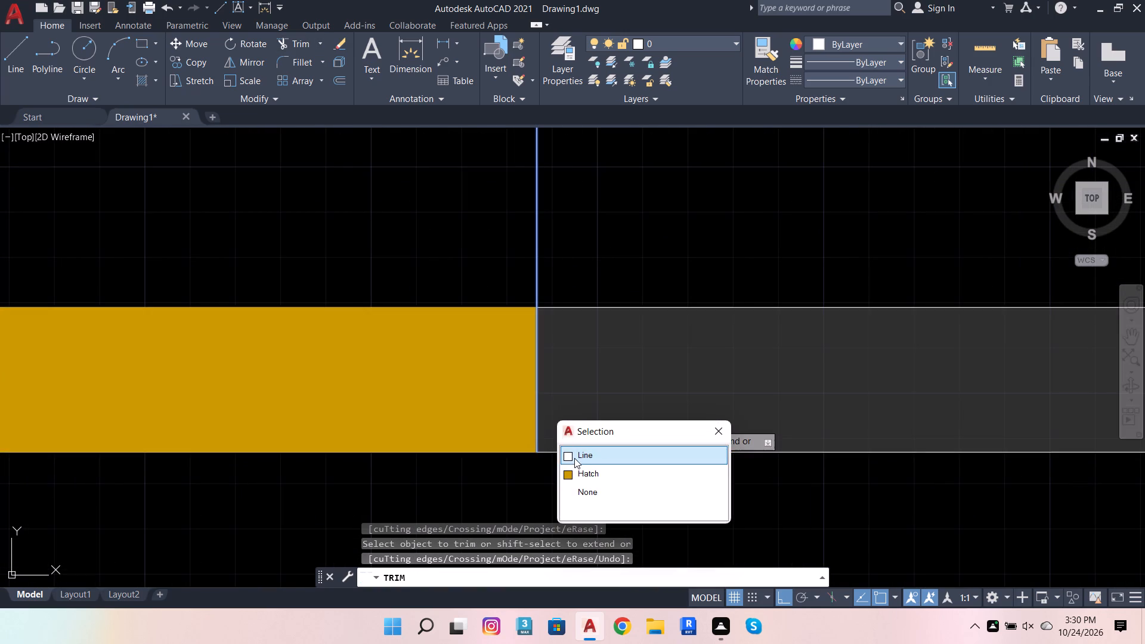
{"action": "scroll", "coordinate": [500, 378], "scroll_direction": "down", "scroll_amount": 4}
{"action": "scroll", "coordinate": [650, 442], "scroll_direction": "down", "scroll_amount": 2}
{"action": "scroll", "coordinate": [612, 355], "scroll_direction": "up", "scroll_amount": 1}
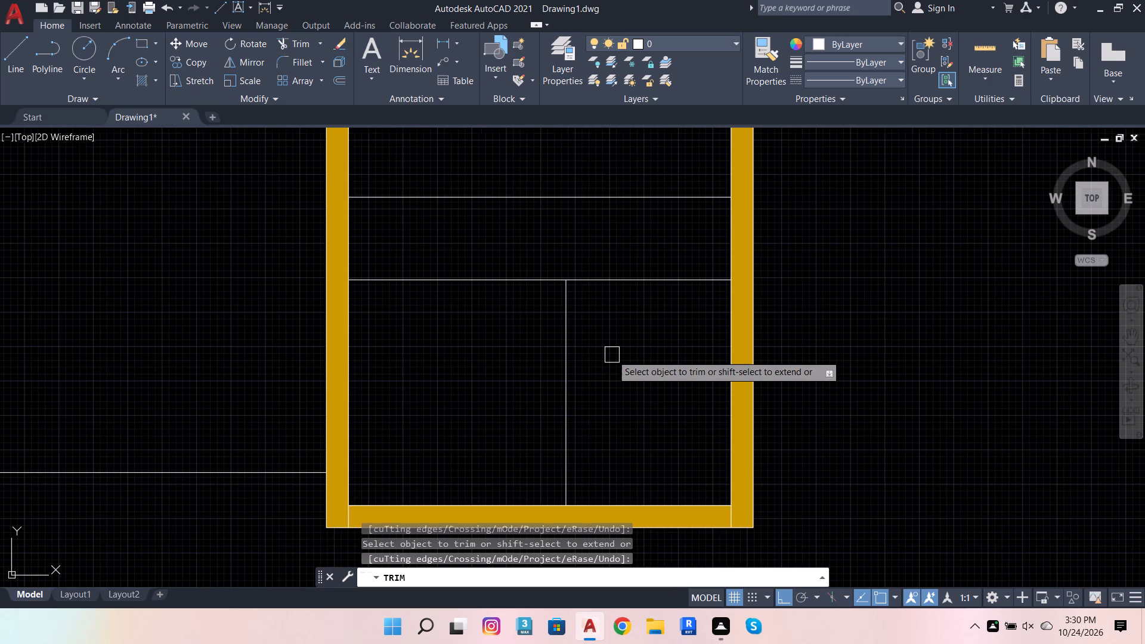
Dimension the width from the vertical divider to the bay's right inner edge, placing the dimension below the bottom border.
{"action": "scroll", "coordinate": [612, 355], "scroll_direction": "up", "scroll_amount": 1}
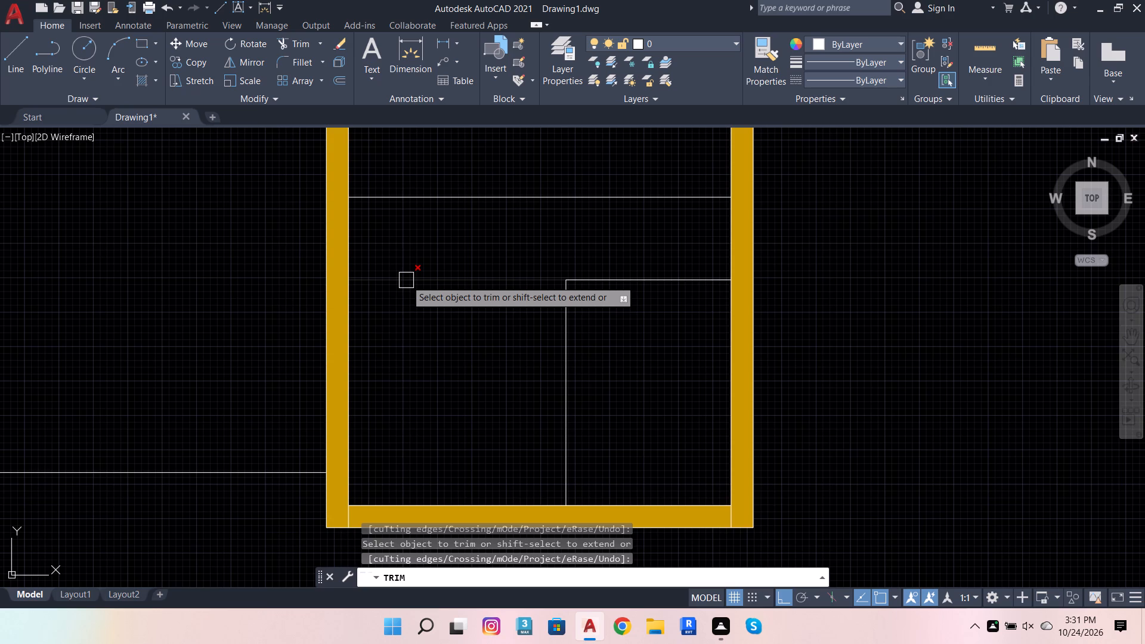
{"action": "scroll", "coordinate": [525, 358], "scroll_direction": "down", "scroll_amount": 1}
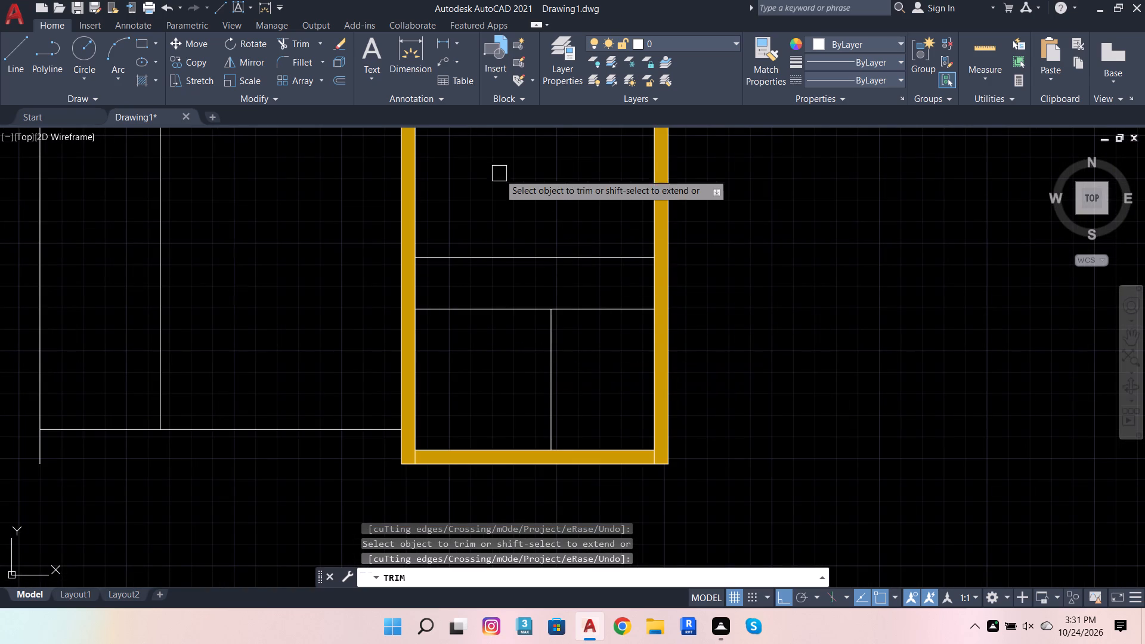
{"action": "left_click", "coordinate": [406, 45]}
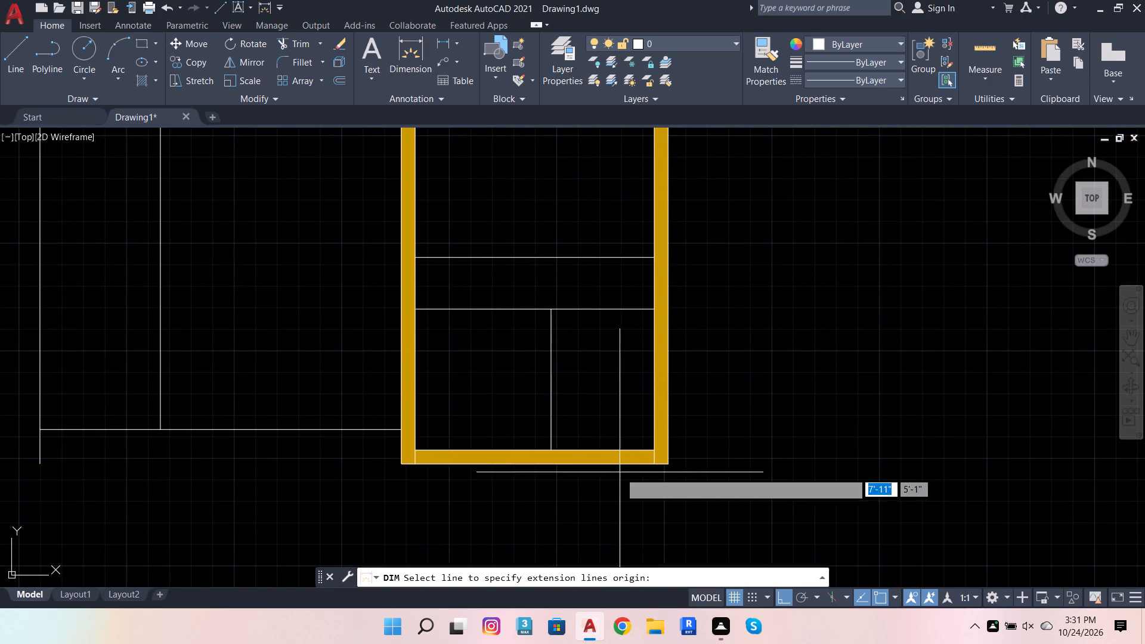
{"action": "left_click", "coordinate": [549, 447]}
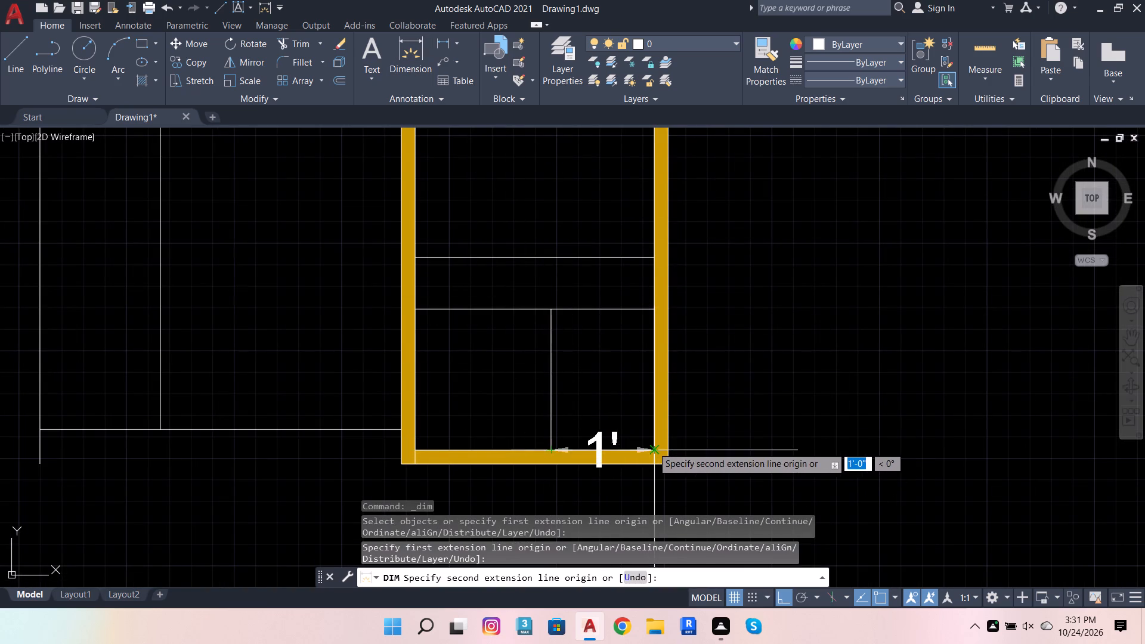
{"action": "left_click", "coordinate": [652, 447]}
{"action": "scroll", "coordinate": [632, 467], "scroll_direction": "down", "scroll_amount": 3}
{"action": "scroll", "coordinate": [629, 489], "scroll_direction": "up", "scroll_amount": 3}
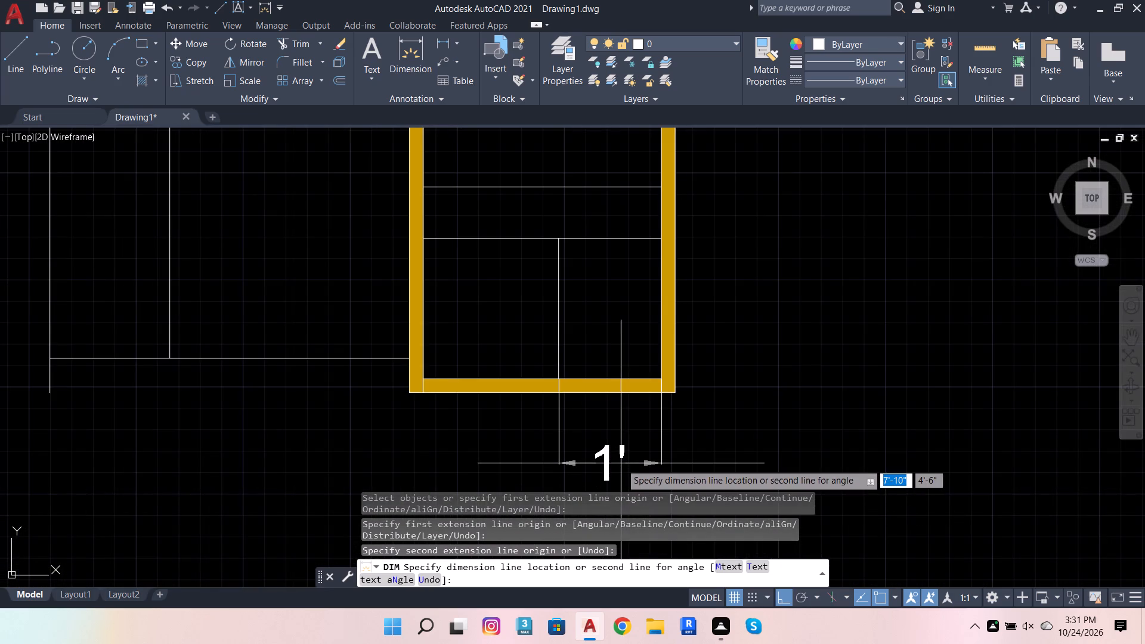
{"action": "left_click", "coordinate": [621, 463]}
Dimension the width from the vertical divider to the bay's left inner edge, aligned with the existing dimension below the border.
{"action": "scroll", "coordinate": [556, 383], "scroll_direction": "up", "scroll_amount": 2}
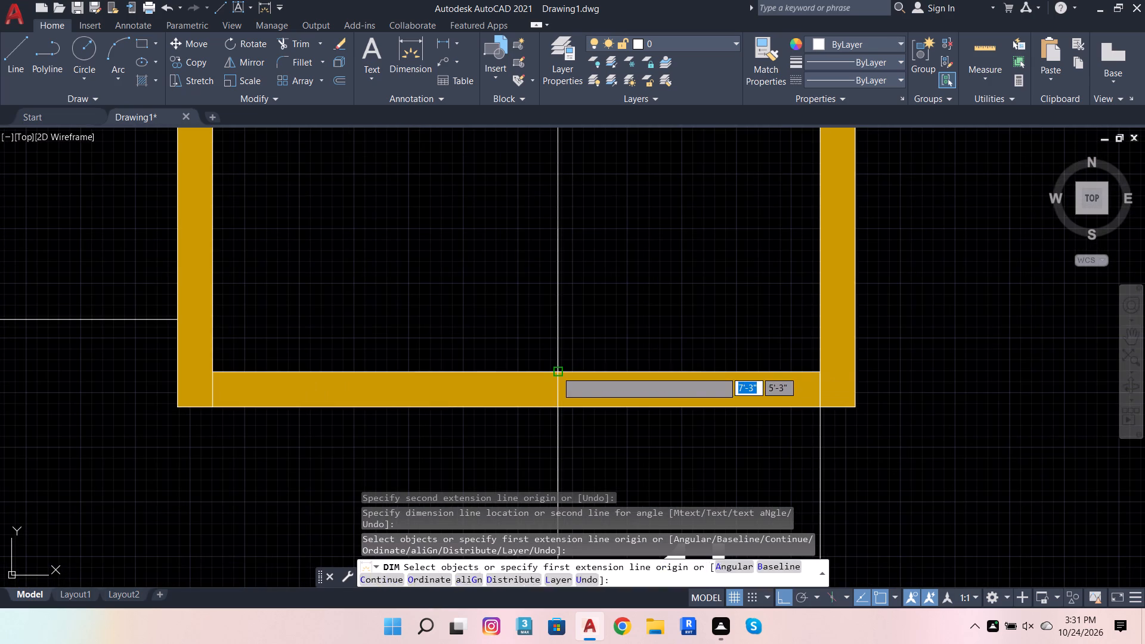
{"action": "left_click", "coordinate": [557, 367]}
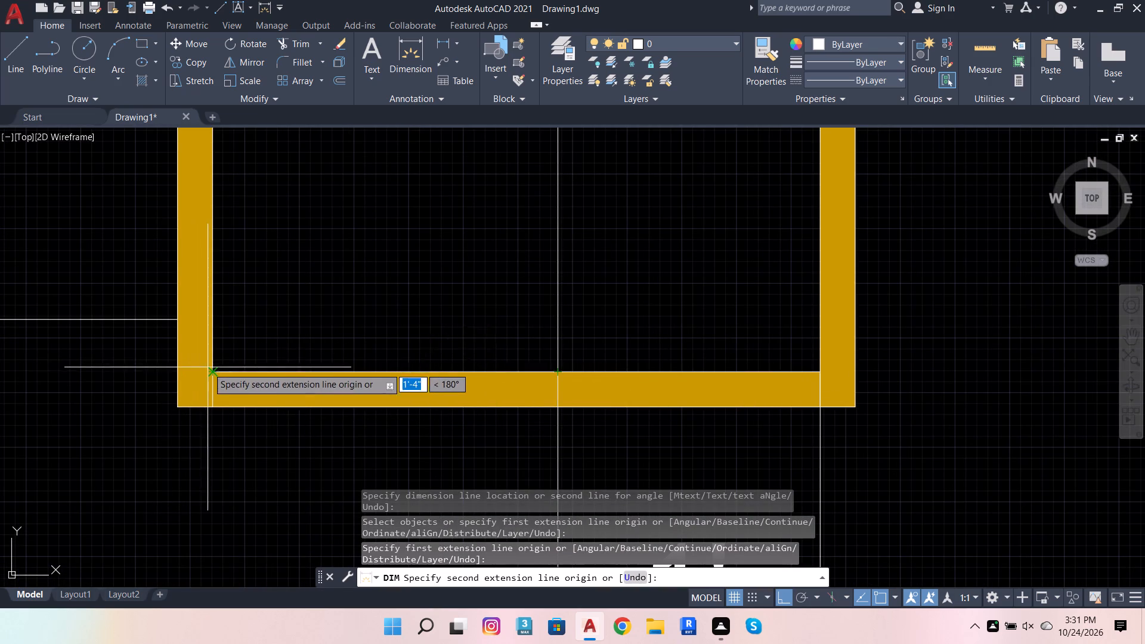
{"action": "left_click", "coordinate": [212, 369]}
{"action": "scroll", "coordinate": [283, 410], "scroll_direction": "down", "scroll_amount": 3}
{"action": "scroll", "coordinate": [286, 444], "scroll_direction": "up", "scroll_amount": 3}
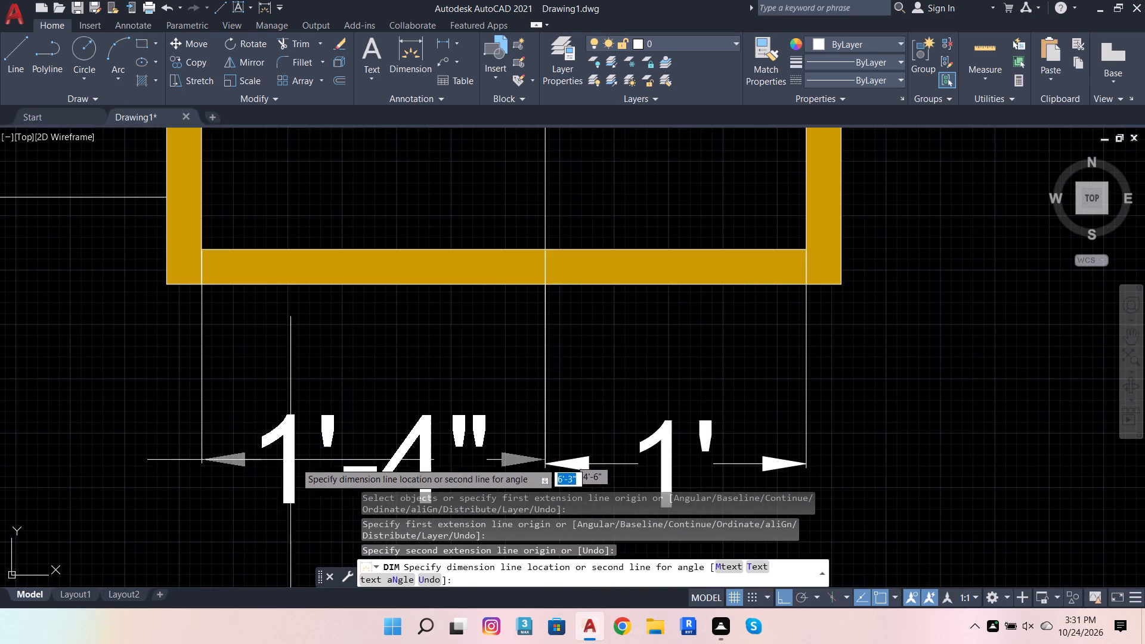
{"action": "left_click", "coordinate": [544, 463]}
Dimension the height from the bay's bottom outer edge to the upper crossline, placing the dimension to the bay's right.
{"action": "scroll", "coordinate": [575, 414], "scroll_direction": "down", "scroll_amount": 4}
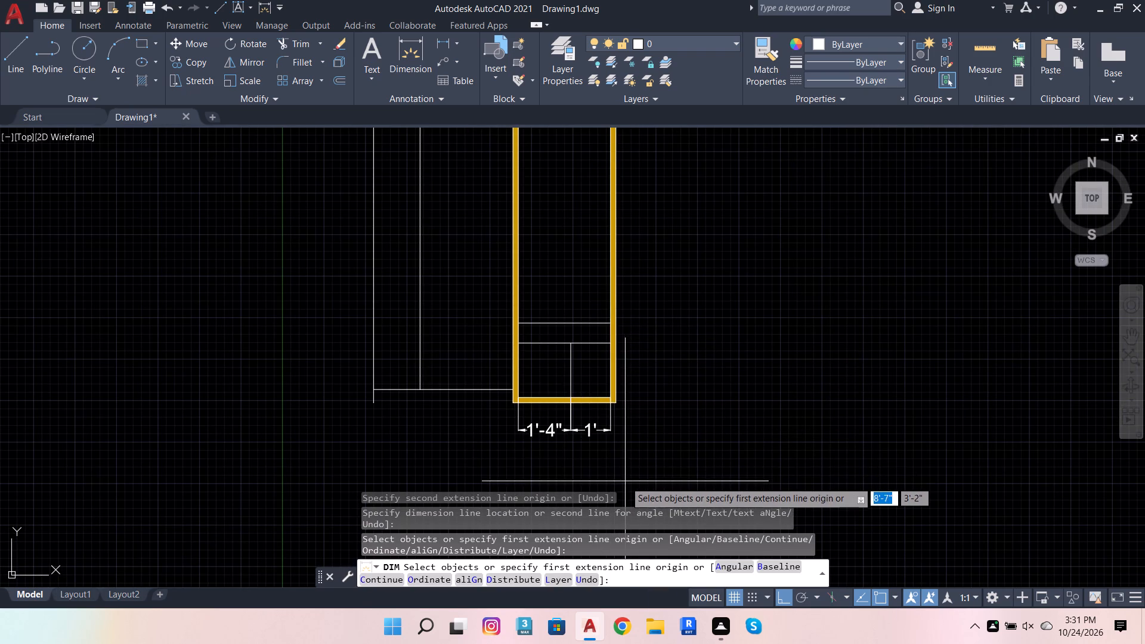
{"action": "scroll", "coordinate": [604, 411], "scroll_direction": "up", "scroll_amount": 2}
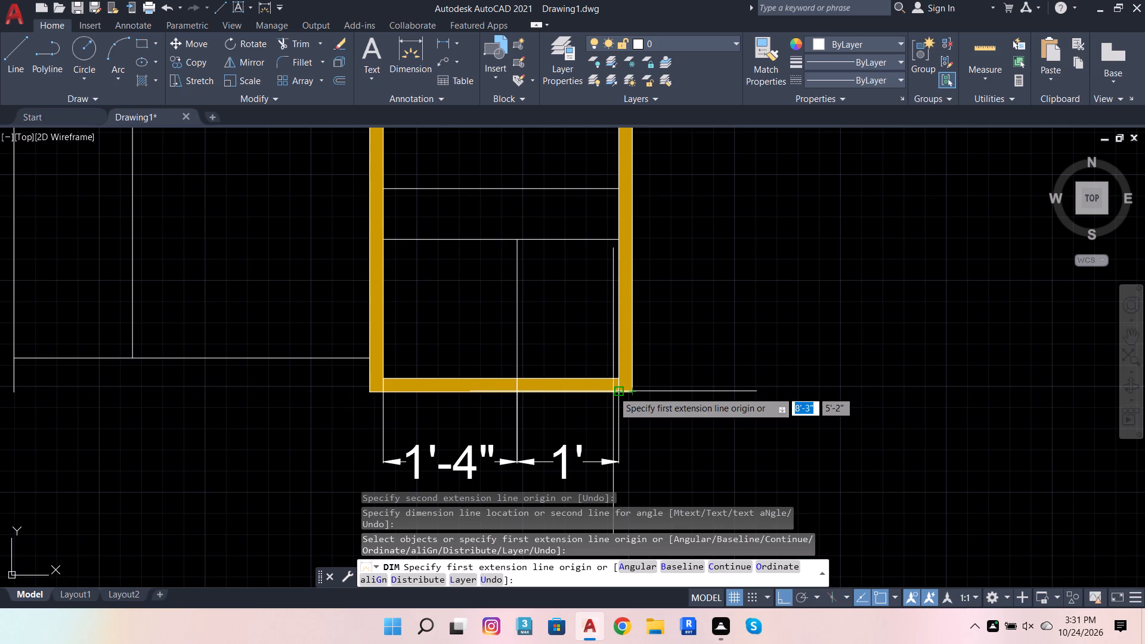
{"action": "left_click", "coordinate": [619, 390]}
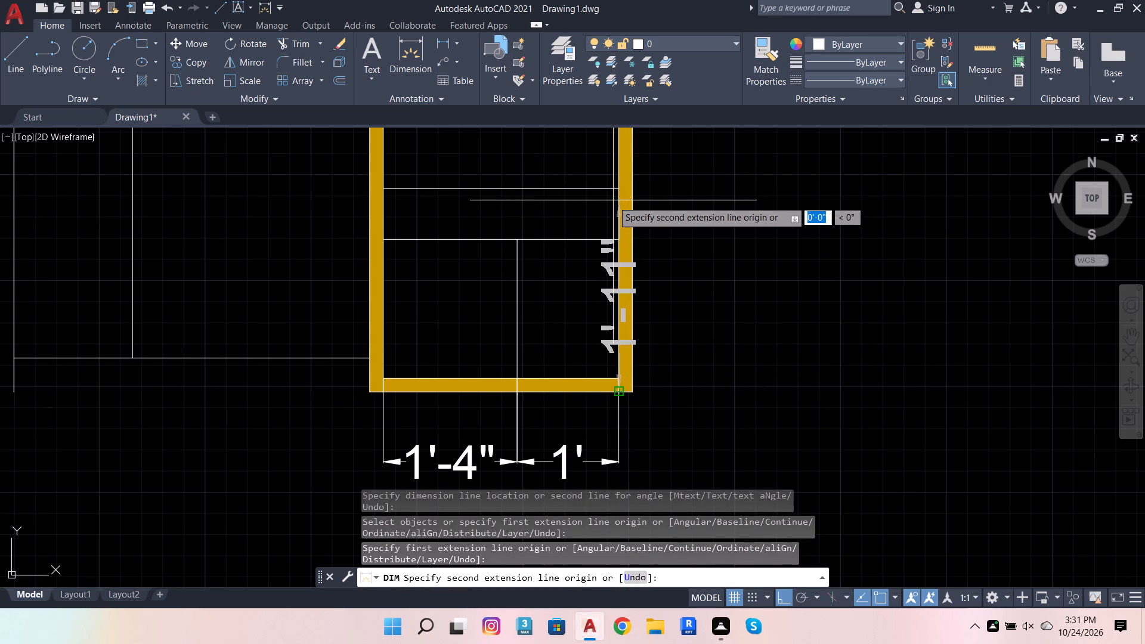
{"action": "left_click", "coordinate": [620, 190]}
{"action": "left_click", "coordinate": [690, 203]}
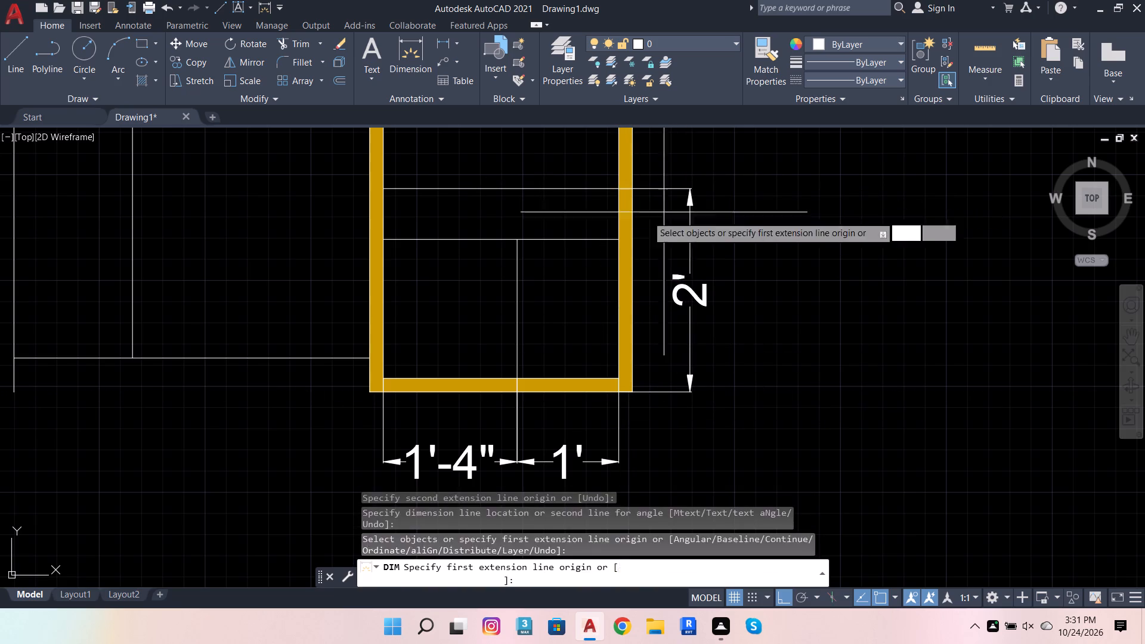
Dimension the spacing between the right bay's two horizontal crosslines, placing it to the right beyond the existing height dimension.
{"action": "left_click", "coordinate": [617, 192]}
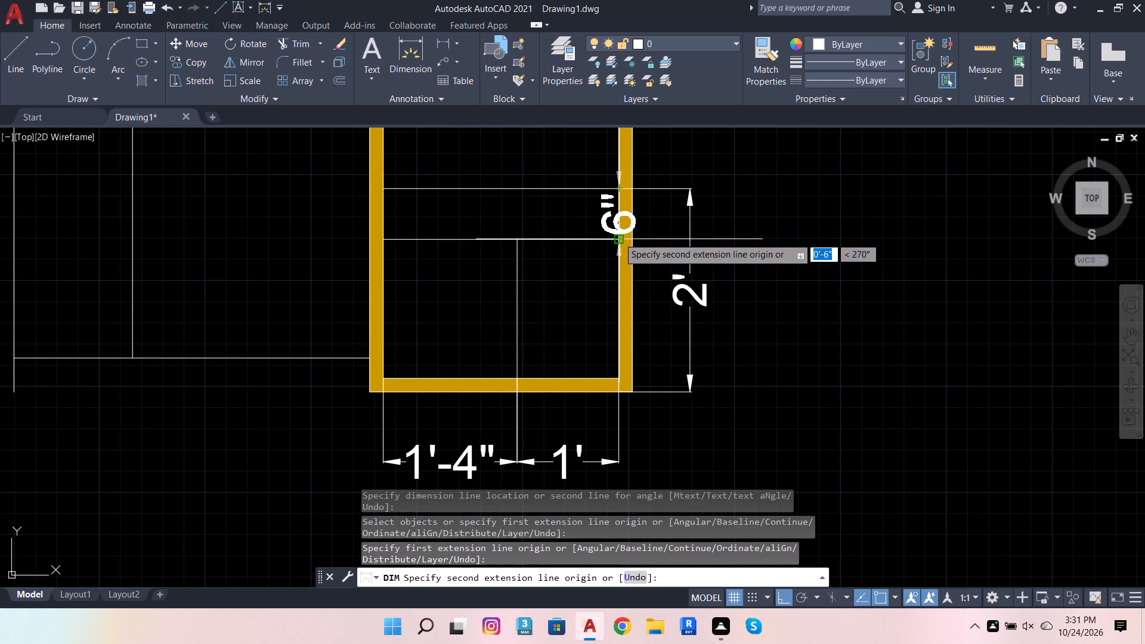
{"action": "left_click", "coordinate": [618, 238]}
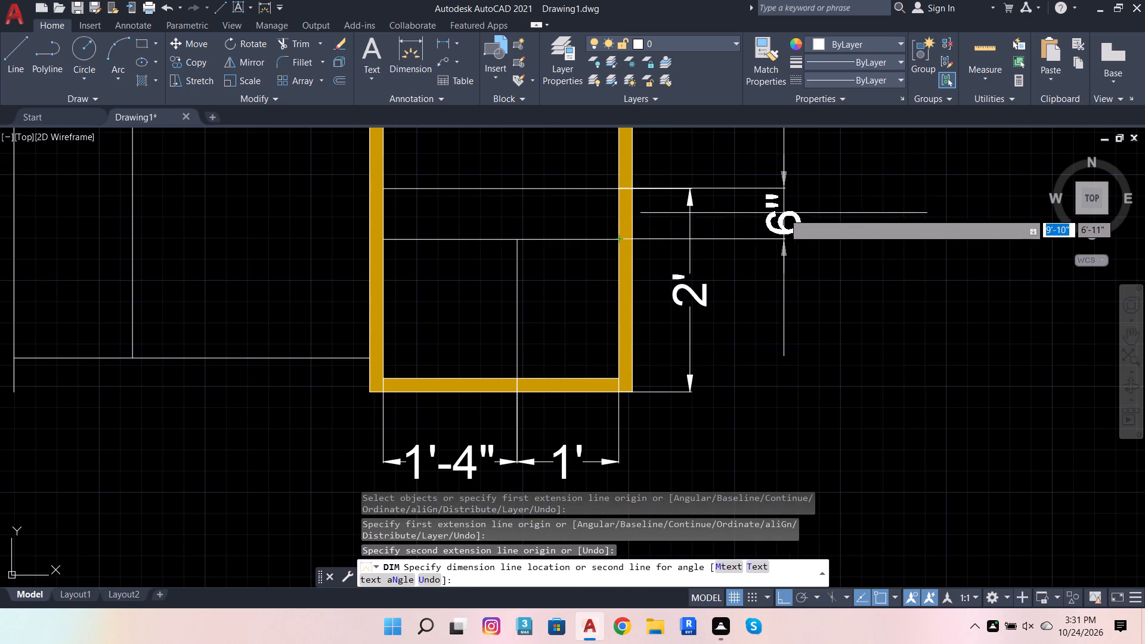
{"action": "left_click", "coordinate": [726, 221]}
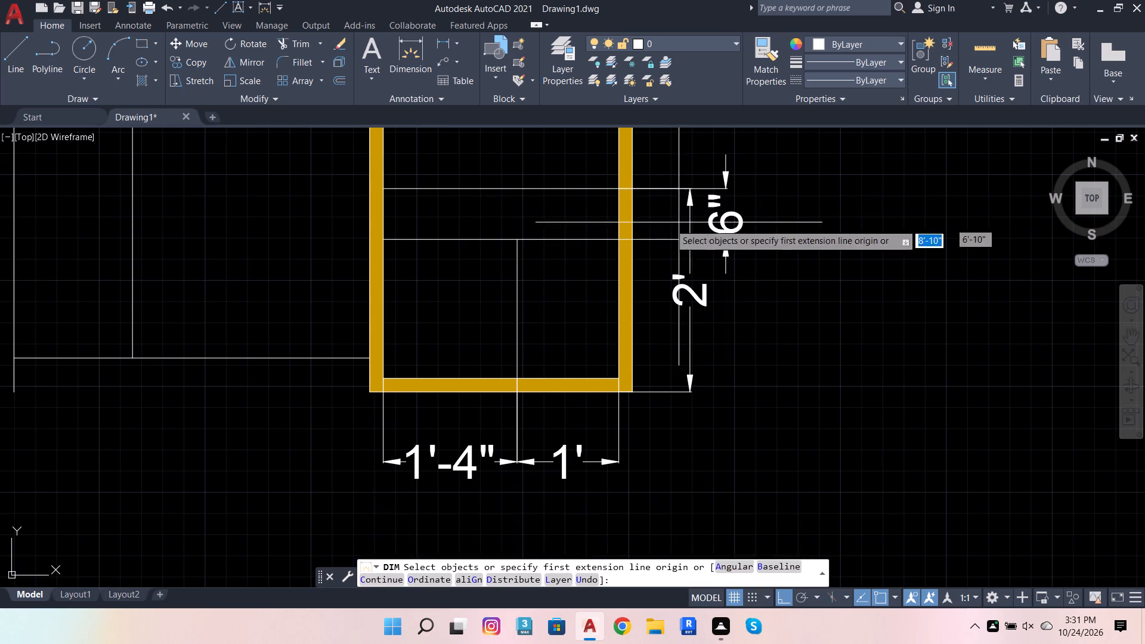
Dimension the right bay's overall outer width along its top edge, placing the dimension above the bay.
{"action": "scroll", "coordinate": [539, 336], "scroll_direction": "down", "scroll_amount": 1}
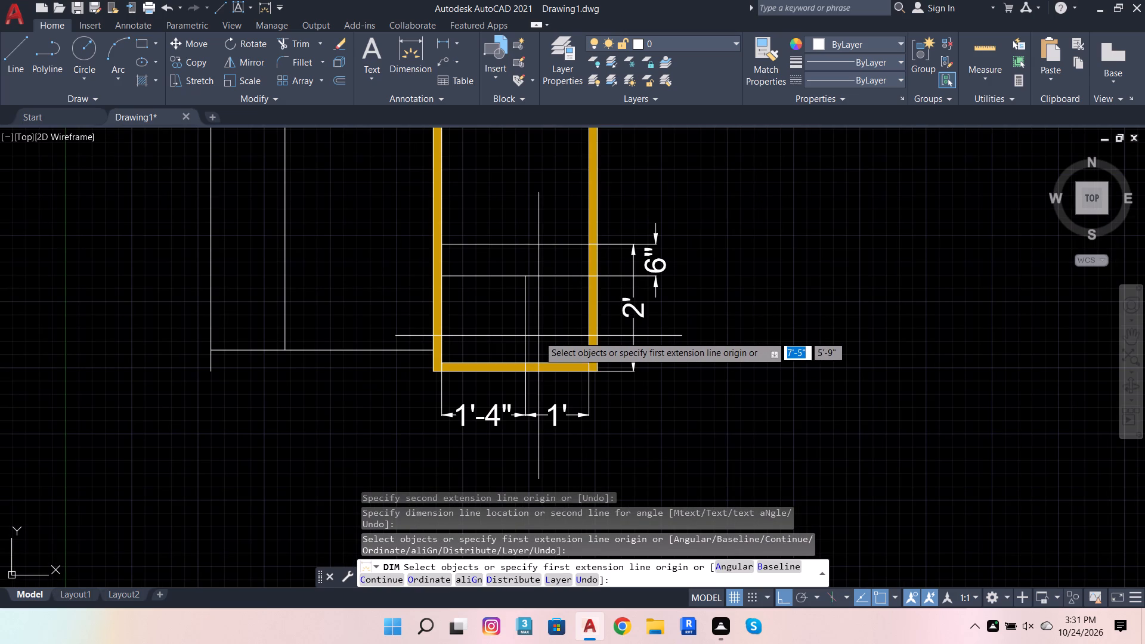
{"action": "scroll", "coordinate": [546, 394], "scroll_direction": "down", "scroll_amount": 2}
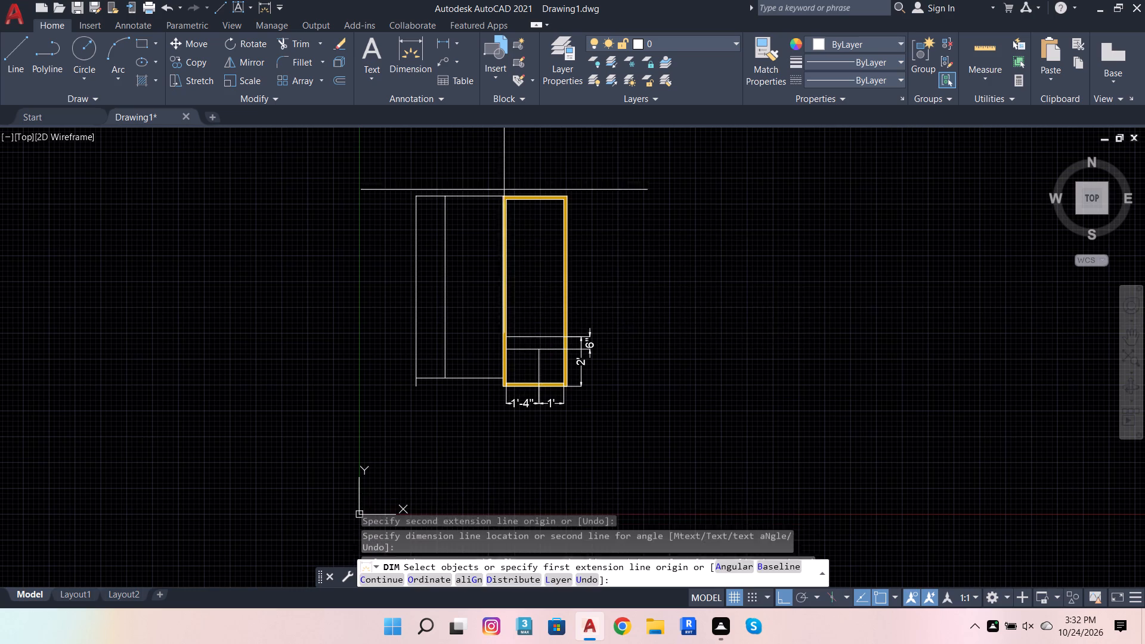
{"action": "scroll", "coordinate": [505, 184], "scroll_direction": "up", "scroll_amount": 3}
{"action": "left_click", "coordinate": [541, 218]}
{"action": "left_click", "coordinate": [541, 190]}
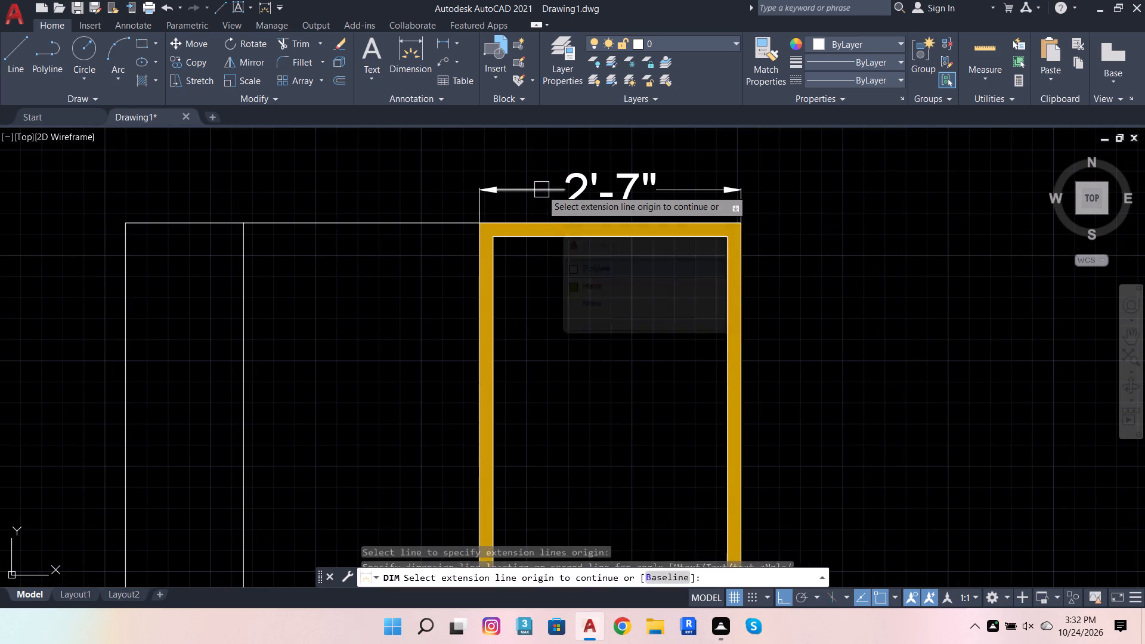
Dimension the middle bay's width along the top edge, aligned with the right bay's top dimension.
{"action": "left_click", "coordinate": [444, 221]}
{"action": "scroll", "coordinate": [482, 188], "scroll_direction": "up", "scroll_amount": 1}
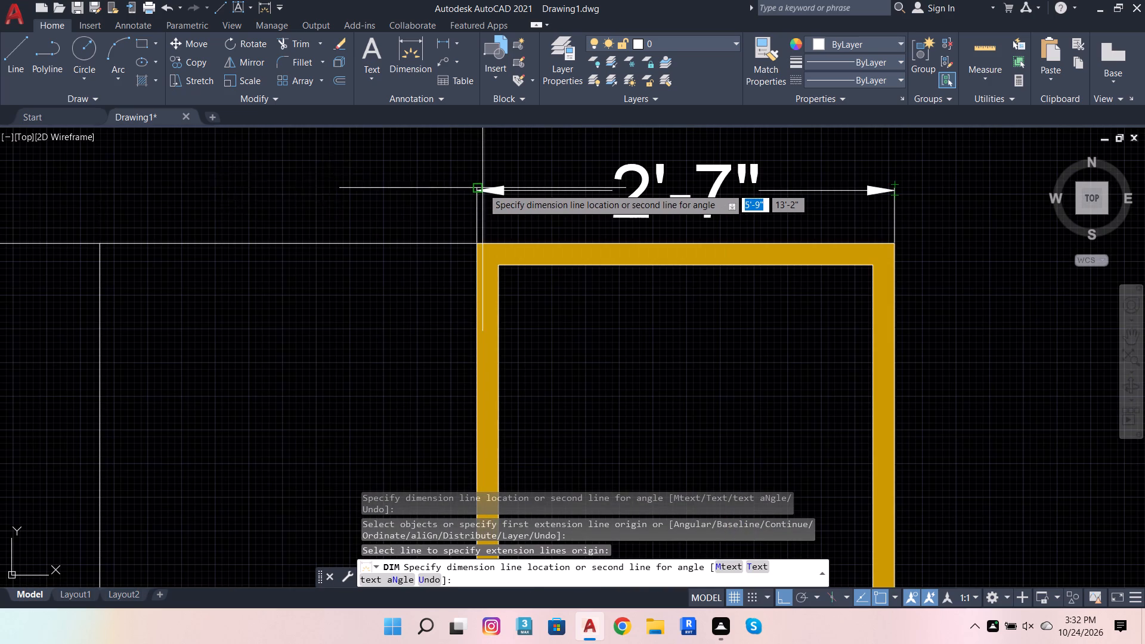
{"action": "left_click", "coordinate": [472, 190]}
Dimension the leftmost bay's width along the top edge, aligned with the other top dimensions.
{"action": "scroll", "coordinate": [544, 194], "scroll_direction": "down", "scroll_amount": 2}
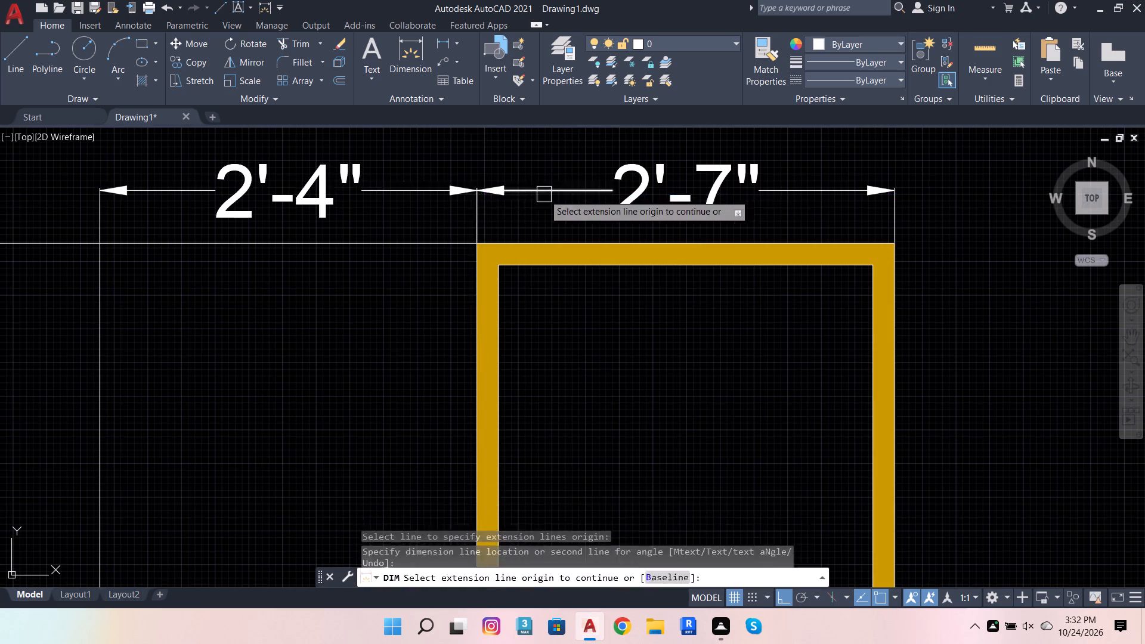
{"action": "scroll", "coordinate": [544, 195], "scroll_direction": "down", "scroll_amount": 2}
{"action": "scroll", "coordinate": [431, 222], "scroll_direction": "up", "scroll_amount": 3}
{"action": "left_click", "coordinate": [416, 171]}
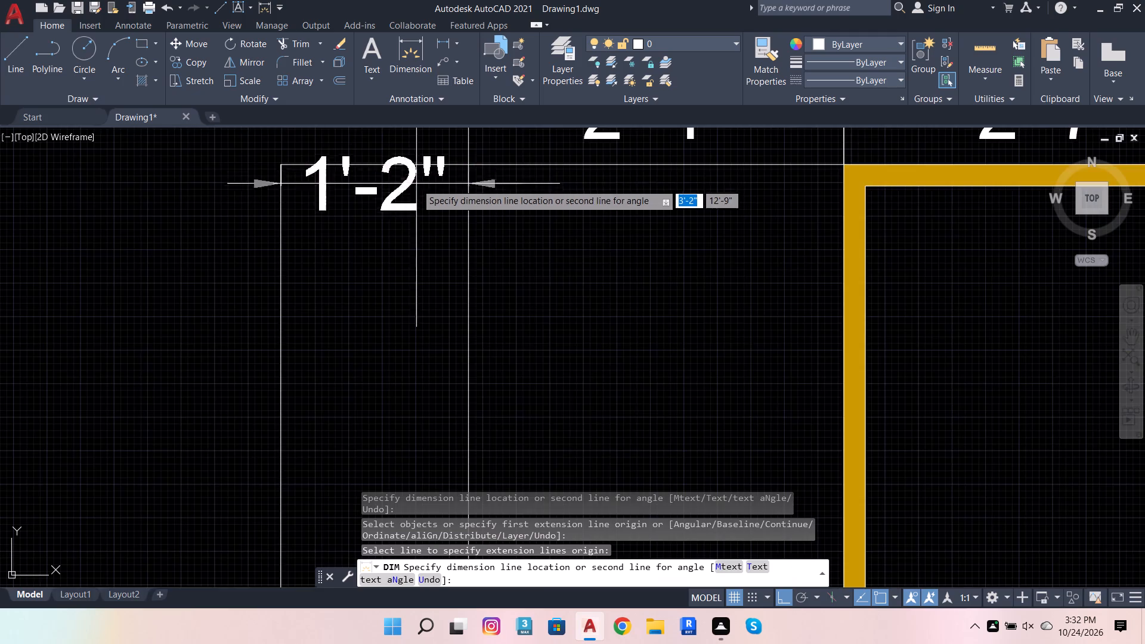
{"action": "scroll", "coordinate": [417, 188], "scroll_direction": "down", "scroll_amount": 3}
{"action": "scroll", "coordinate": [430, 178], "scroll_direction": "up", "scroll_amount": 2}
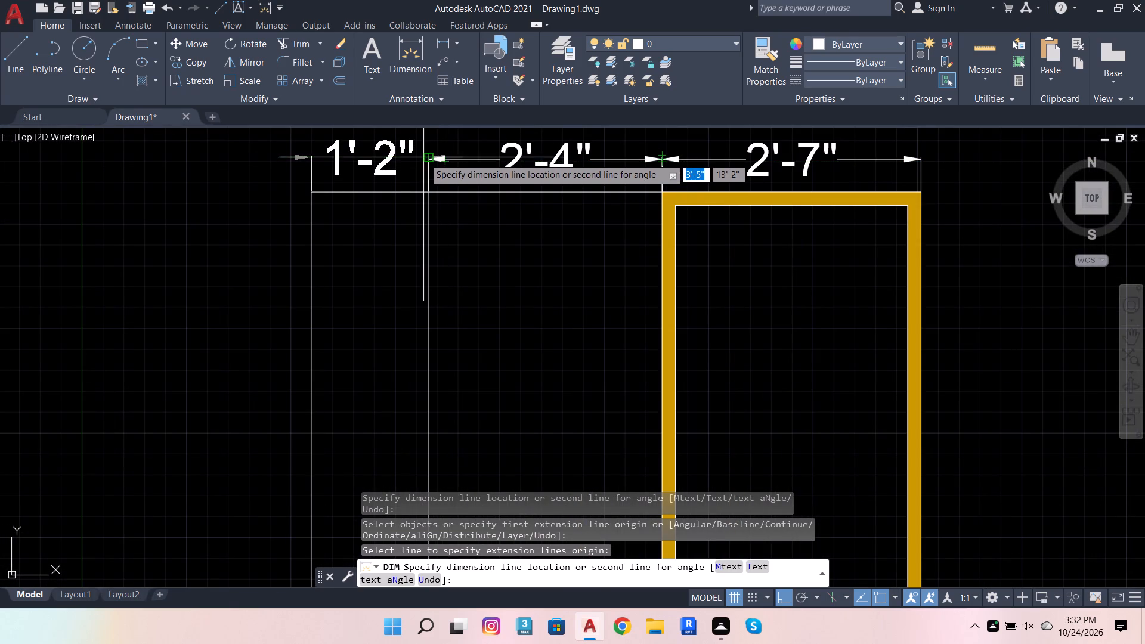
{"action": "left_click", "coordinate": [423, 157]}
Dimension the full height of the plan's left edge, placing the dimension to its left.
{"action": "scroll", "coordinate": [468, 236], "scroll_direction": "down", "scroll_amount": 3}
{"action": "scroll", "coordinate": [451, 293], "scroll_direction": "up", "scroll_amount": 1}
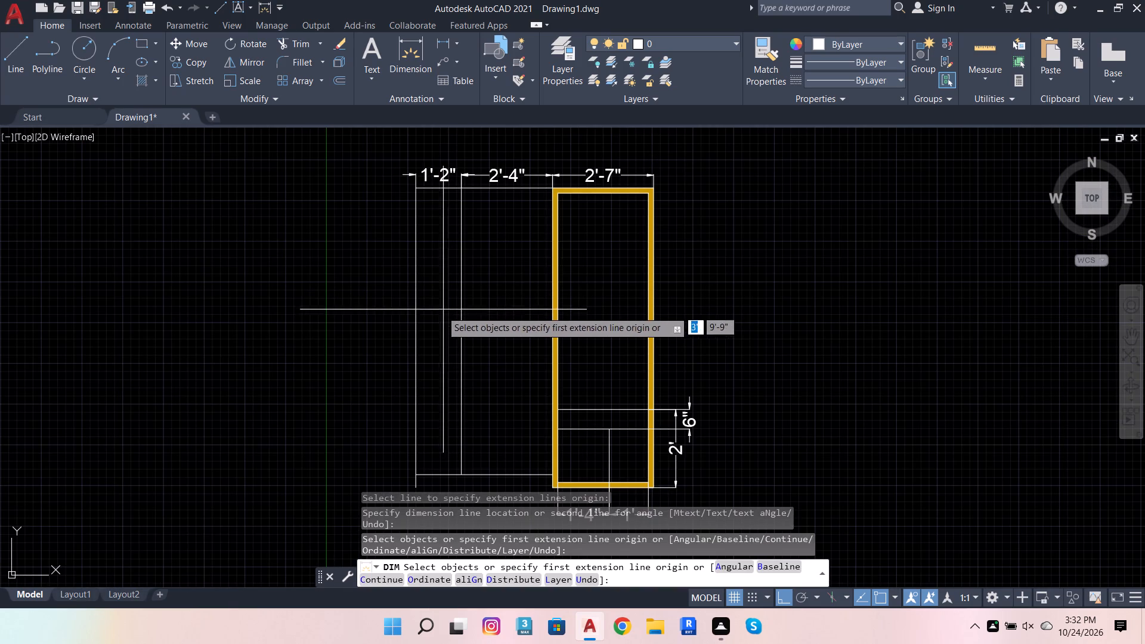
{"action": "left_click", "coordinate": [420, 331]}
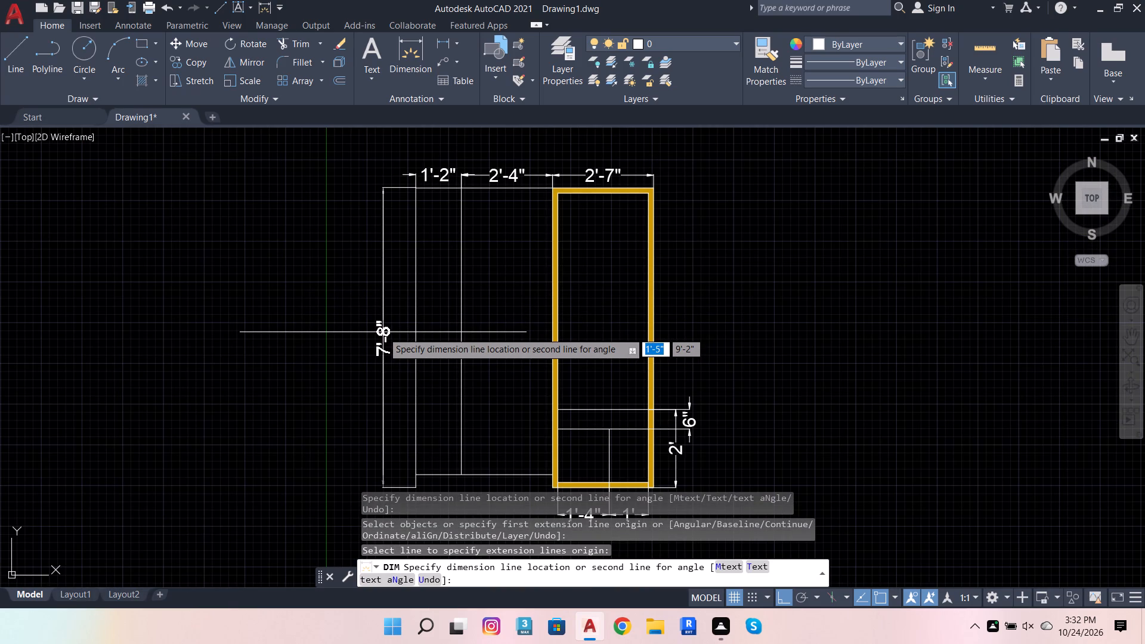
{"action": "left_click", "coordinate": [383, 332]}
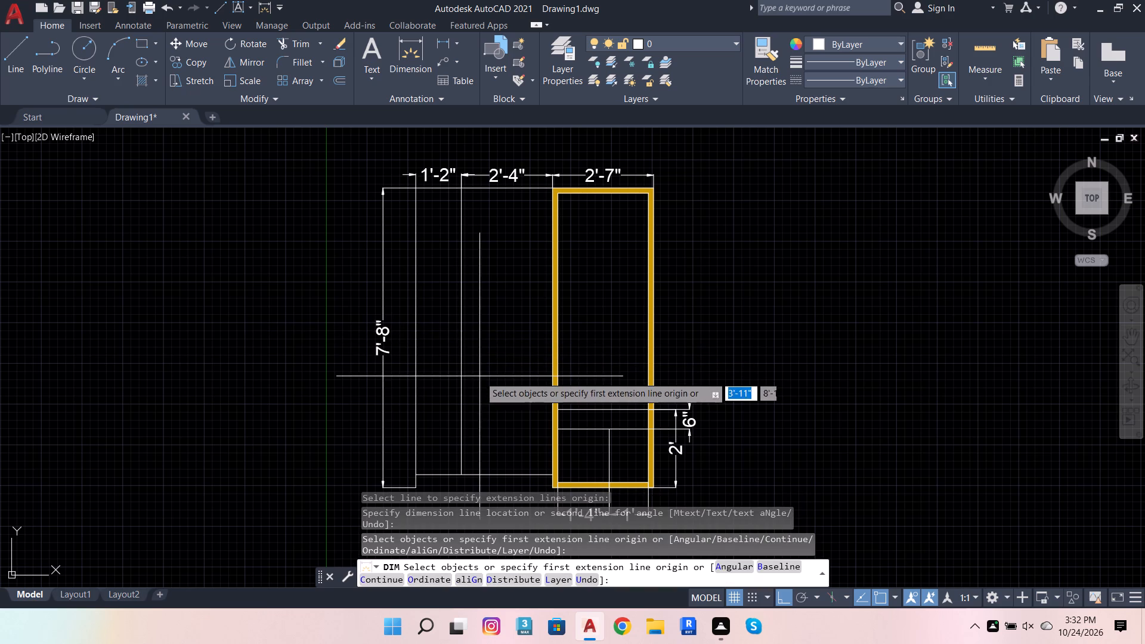
Draw a horizontal bottom line from the left edge's lower end to the hatched bay's lower-left outer corner.
{"action": "left_click", "coordinate": [26, 58]}
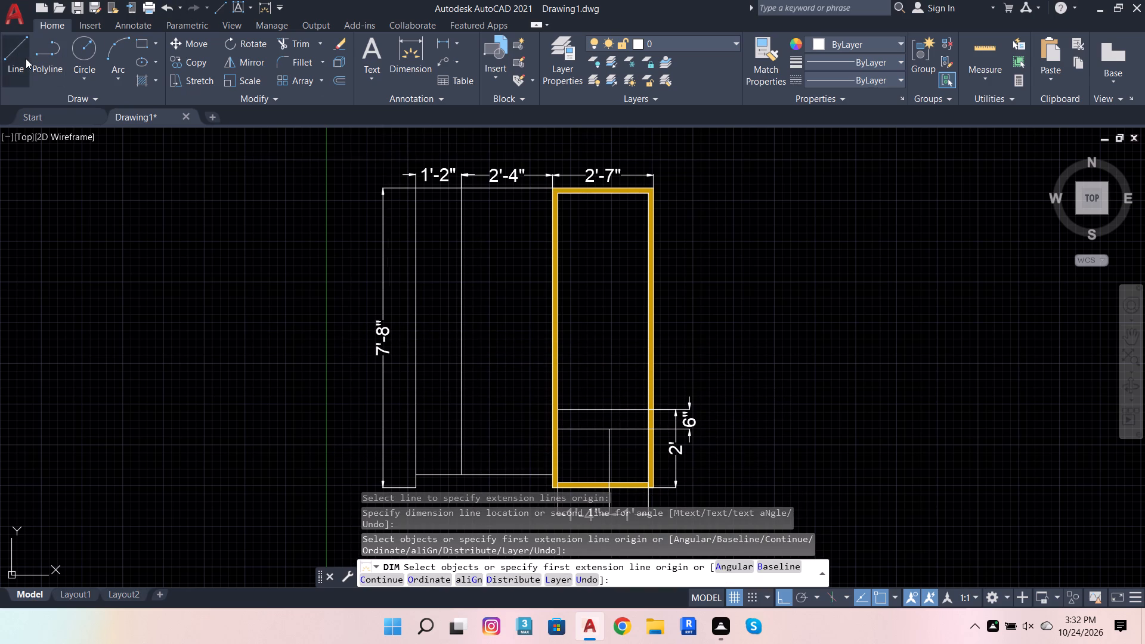
{"action": "scroll", "coordinate": [445, 513], "scroll_direction": "up", "scroll_amount": 2}
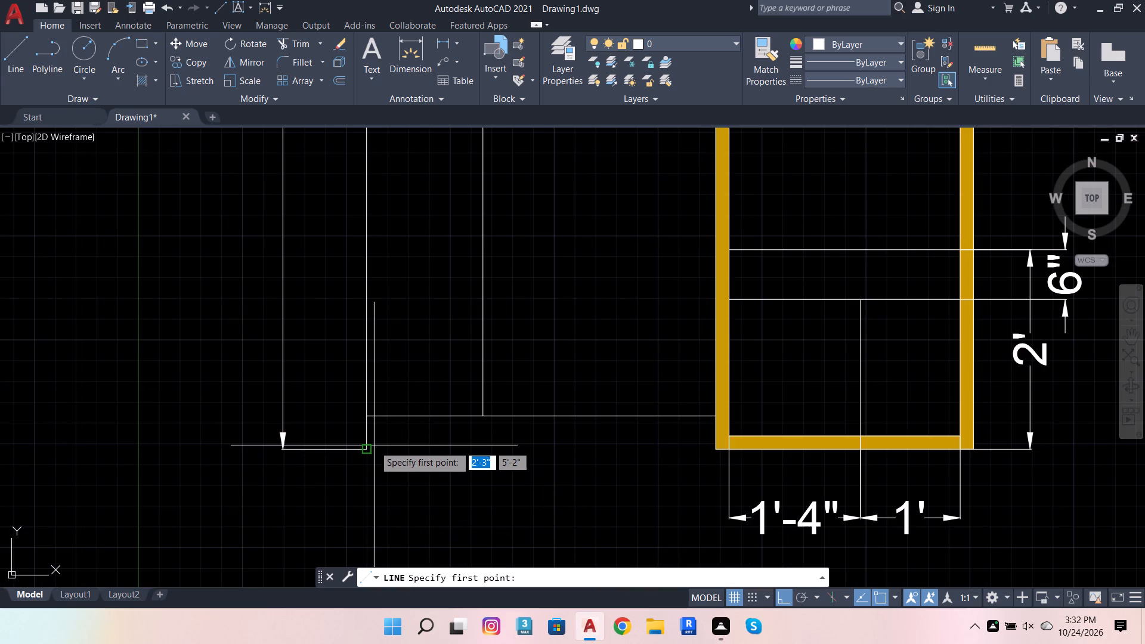
{"action": "left_click", "coordinate": [366, 446]}
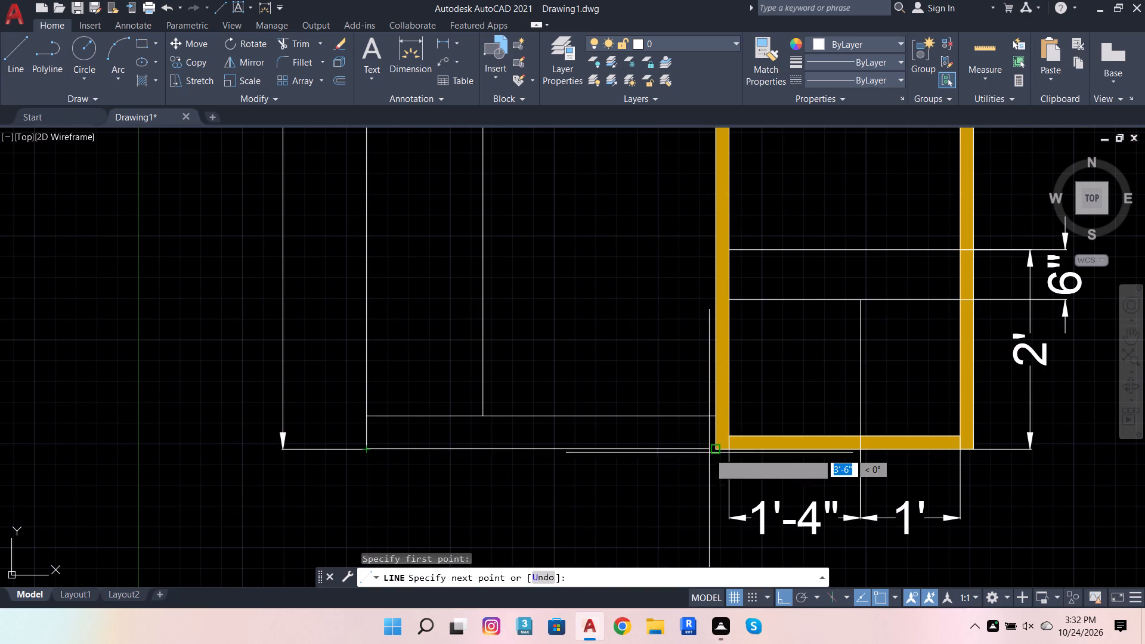
{"action": "left_click", "coordinate": [710, 447]}
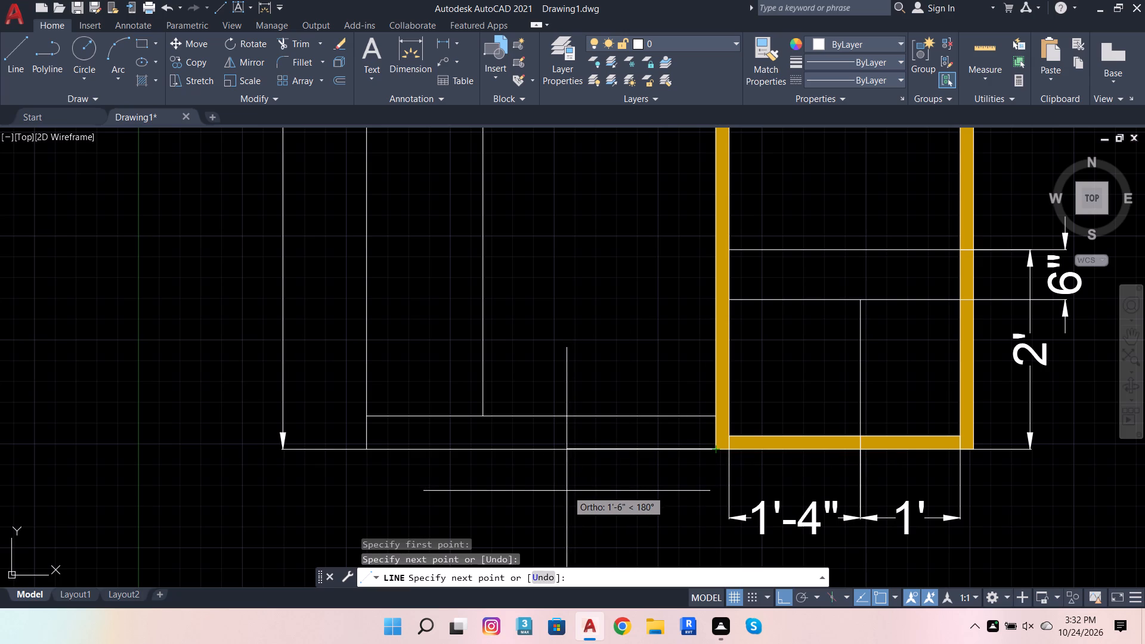
{"action": "key", "text": "Escape"}
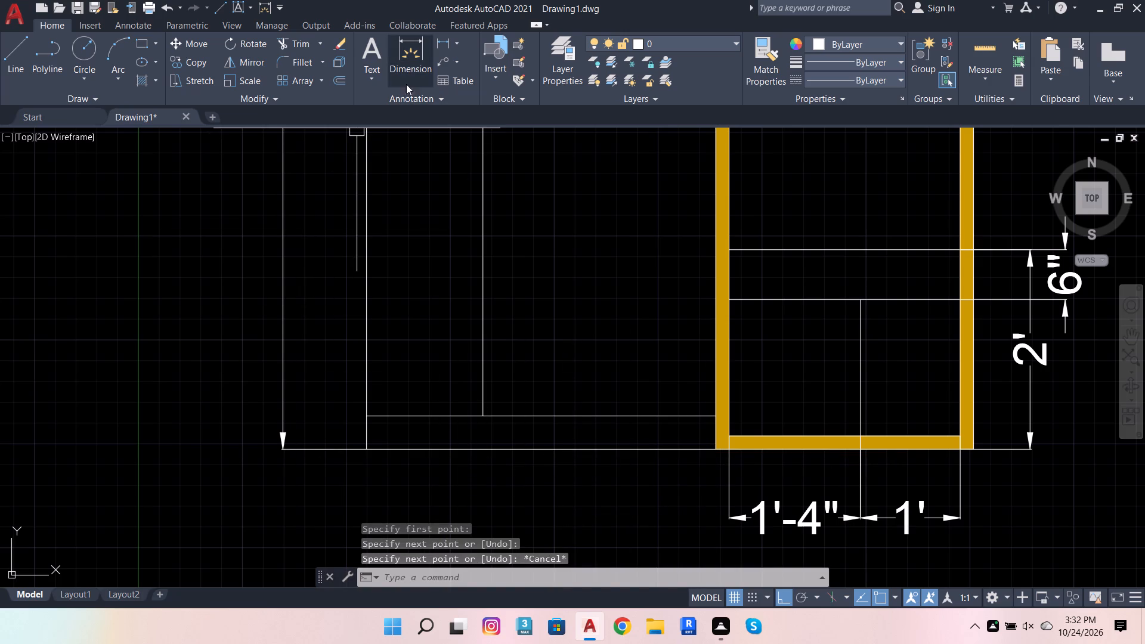
Dimension the new bottom line's length, placing the dimension below in line with the right bay's bottom dimensions.
{"action": "left_click", "coordinate": [419, 70]}
{"action": "left_click", "coordinate": [575, 453]}
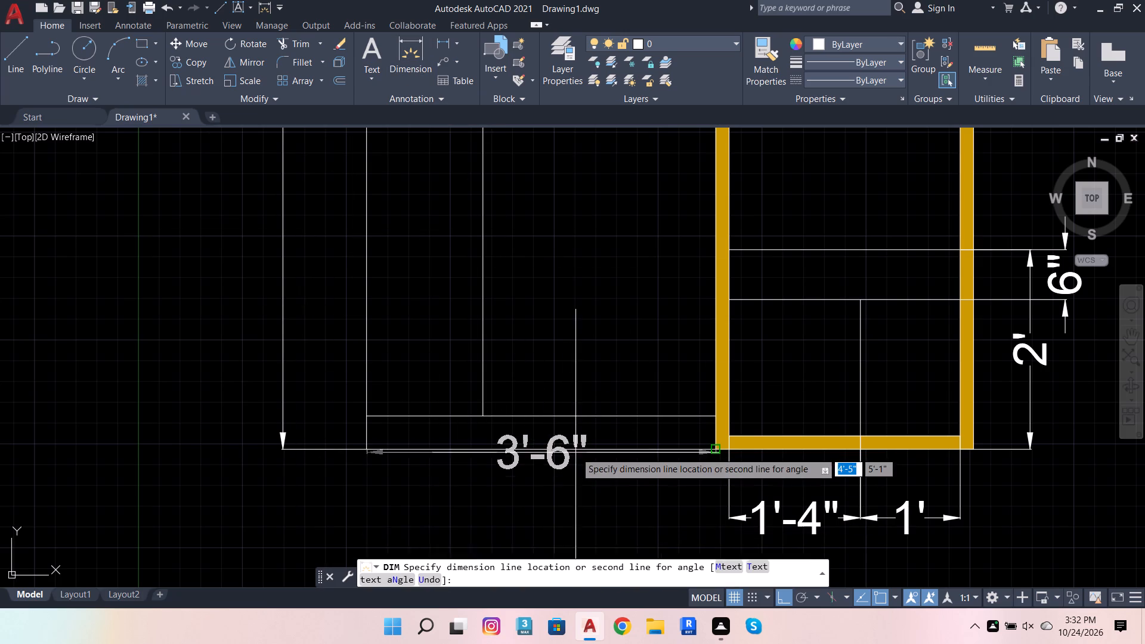
{"action": "scroll", "coordinate": [574, 469], "scroll_direction": "down", "scroll_amount": 2}
{"action": "scroll", "coordinate": [577, 485], "scroll_direction": "up", "scroll_amount": 2}
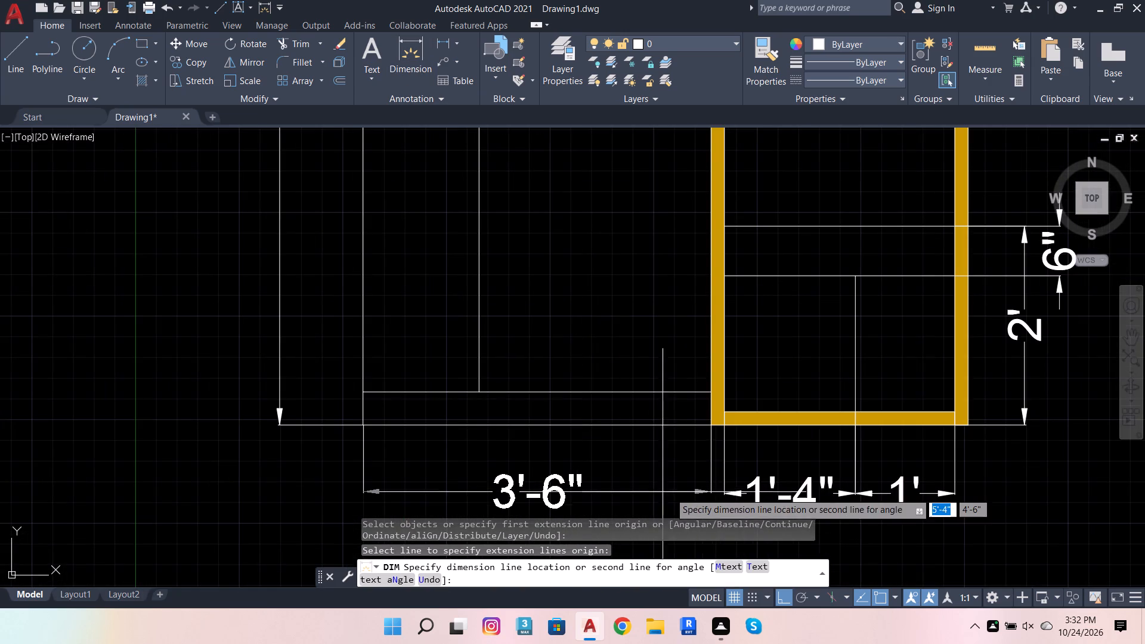
{"action": "left_click", "coordinate": [724, 494]}
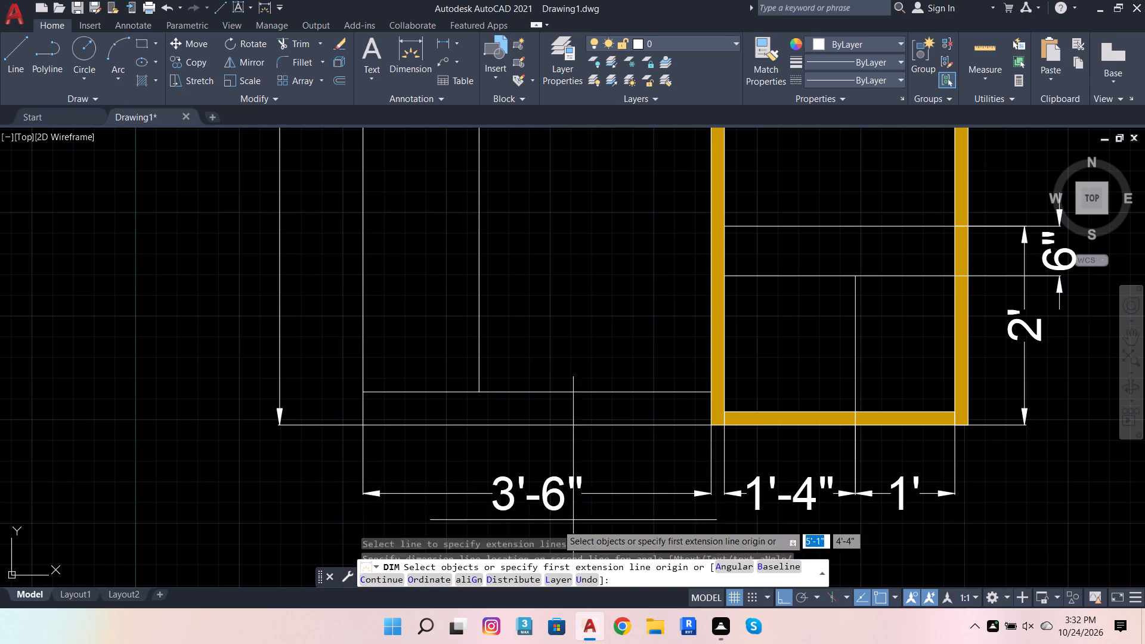
{"action": "scroll", "coordinate": [550, 466], "scroll_direction": "down", "scroll_amount": 2}
{"action": "key", "text": "Escape"}
{"action": "key", "text": "Escape"}
{"action": "key", "text": "Escape"}
Examine the plan's bottom corner and lower dimensions, and the overall dimensioned layout.
{"action": "scroll", "coordinate": [561, 462], "scroll_direction": "up", "scroll_amount": 3}
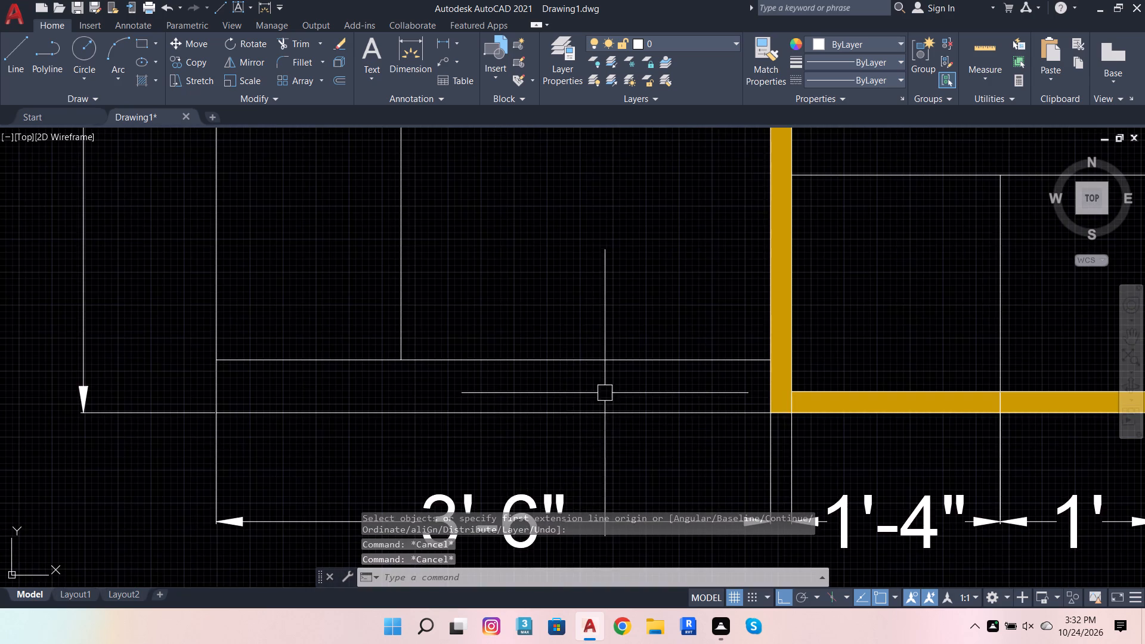
{"action": "scroll", "coordinate": [607, 392], "scroll_direction": "down", "scroll_amount": 1}
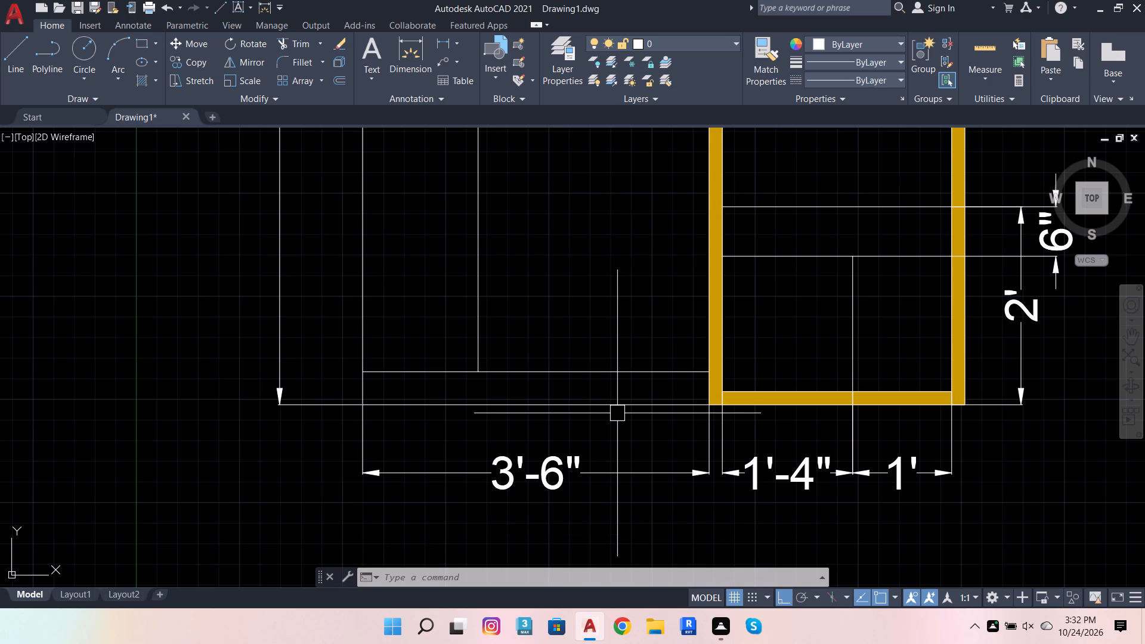
{"action": "scroll", "coordinate": [756, 423], "scroll_direction": "up", "scroll_amount": 2}
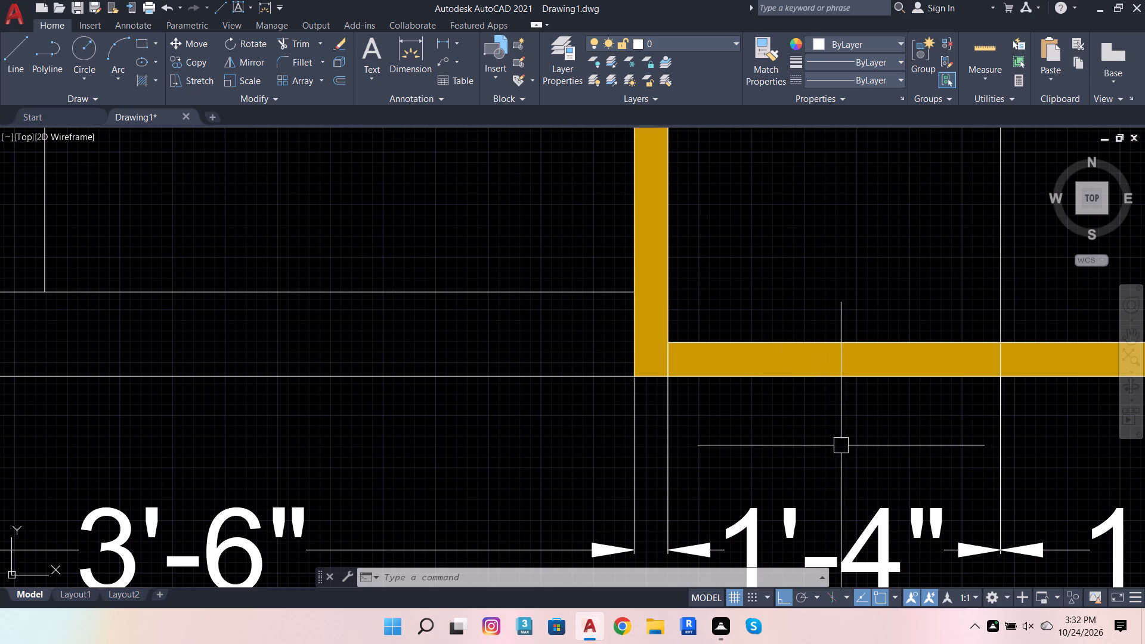
{"action": "scroll", "coordinate": [666, 401], "scroll_direction": "down", "scroll_amount": 3}
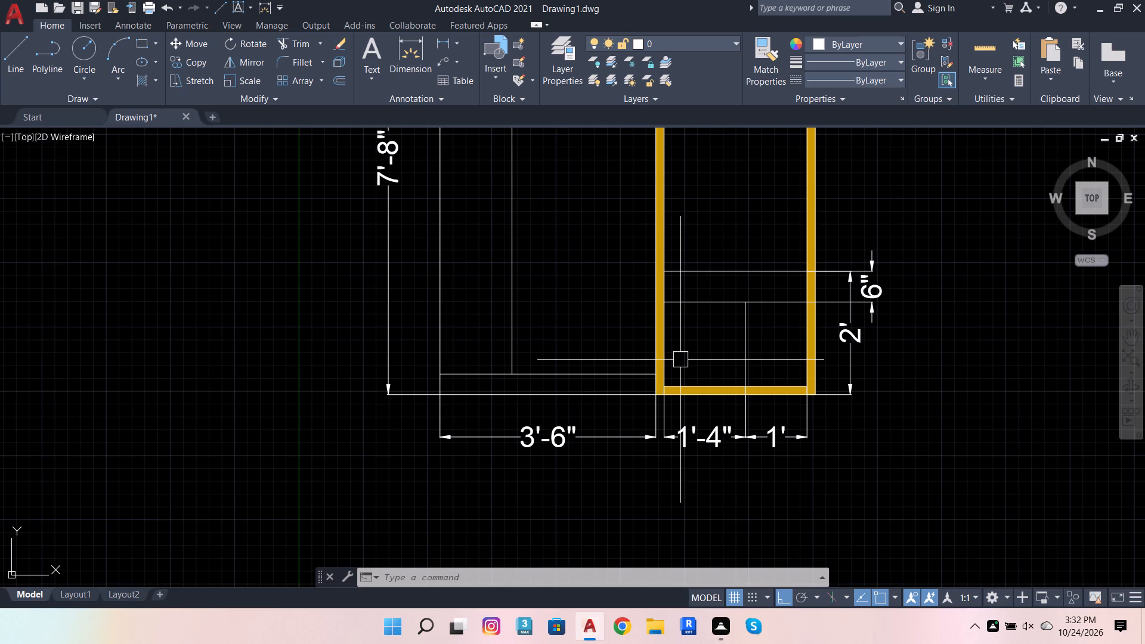
{"action": "scroll", "coordinate": [667, 465], "scroll_direction": "down", "scroll_amount": 3}
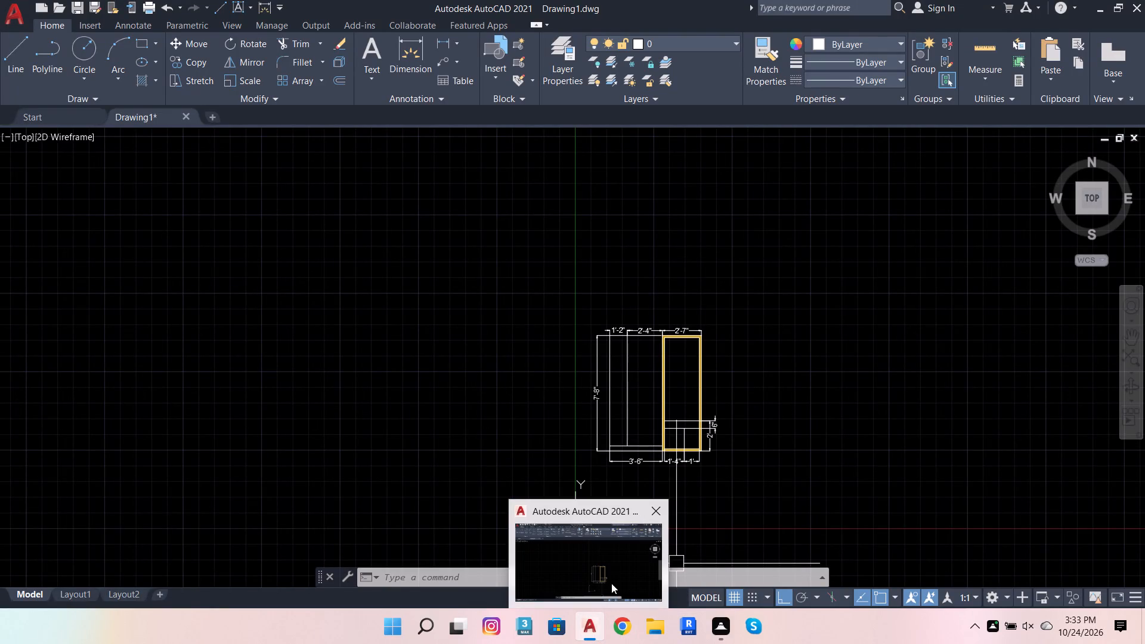
{"action": "scroll", "coordinate": [728, 444], "scroll_direction": "down", "scroll_amount": 3}
{"action": "scroll", "coordinate": [737, 460], "scroll_direction": "up", "scroll_amount": 3}
{"action": "scroll", "coordinate": [614, 306], "scroll_direction": "up", "scroll_amount": 2}
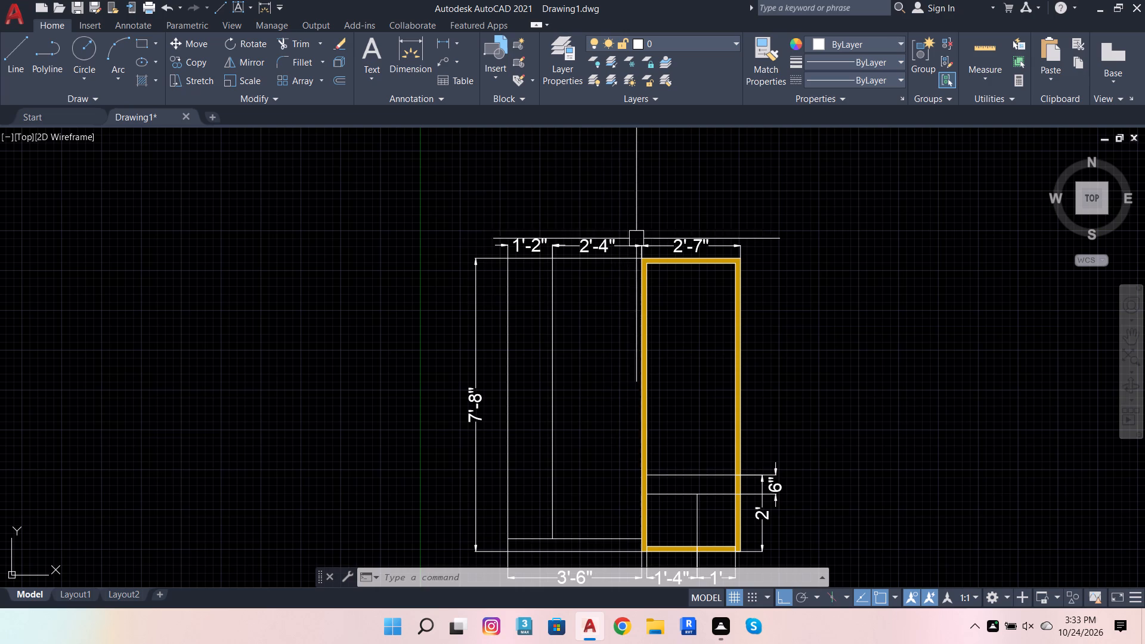
Offset the right bay's upper crossline 6" upward to create a third horizontal crossline.
{"action": "scroll", "coordinate": [709, 297], "scroll_direction": "up", "scroll_amount": 2}
{"action": "scroll", "coordinate": [713, 321], "scroll_direction": "down", "scroll_amount": 2}
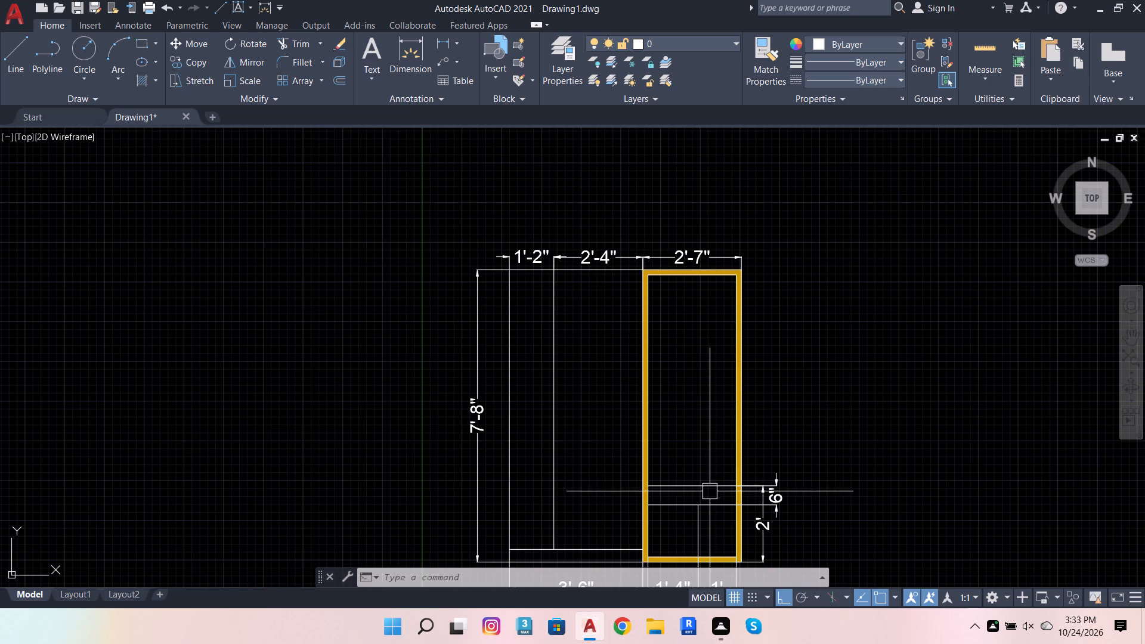
{"action": "left_click", "coordinate": [710, 490]}
{"action": "left_click", "coordinate": [338, 82]}
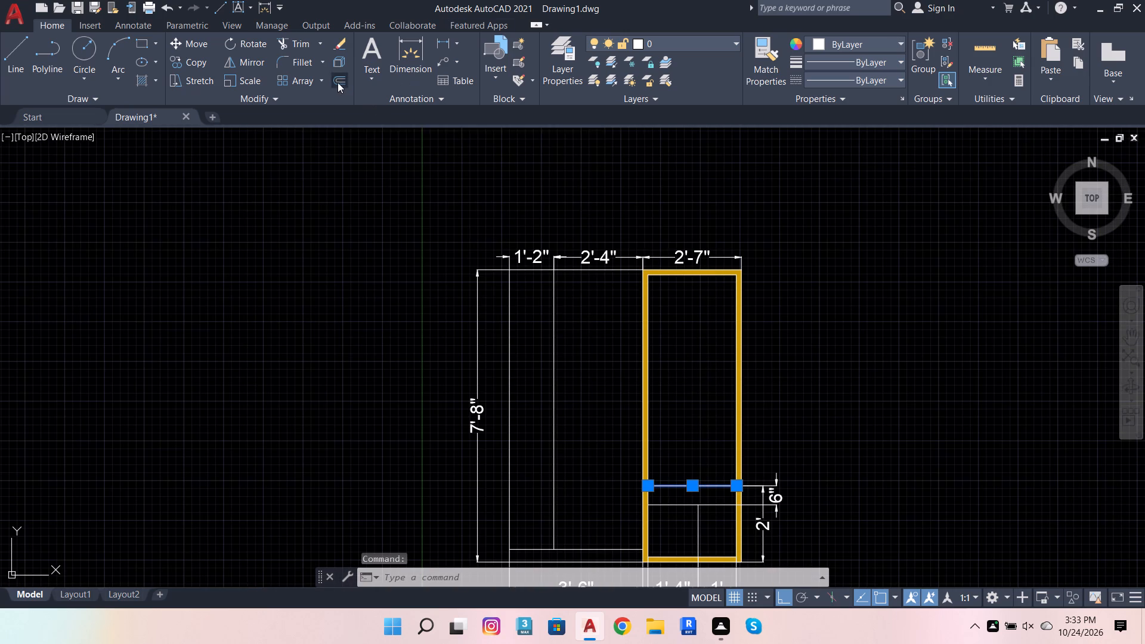
{"action": "left_click", "coordinate": [730, 492]}
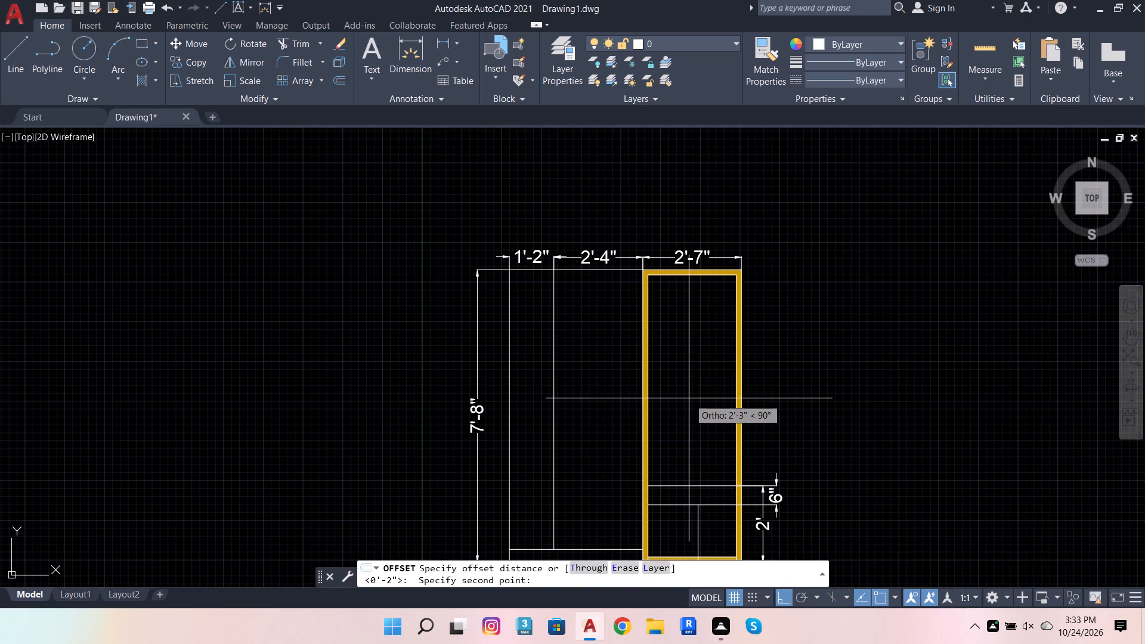
{"action": "scroll", "coordinate": [743, 481], "scroll_direction": "up", "scroll_amount": 3}
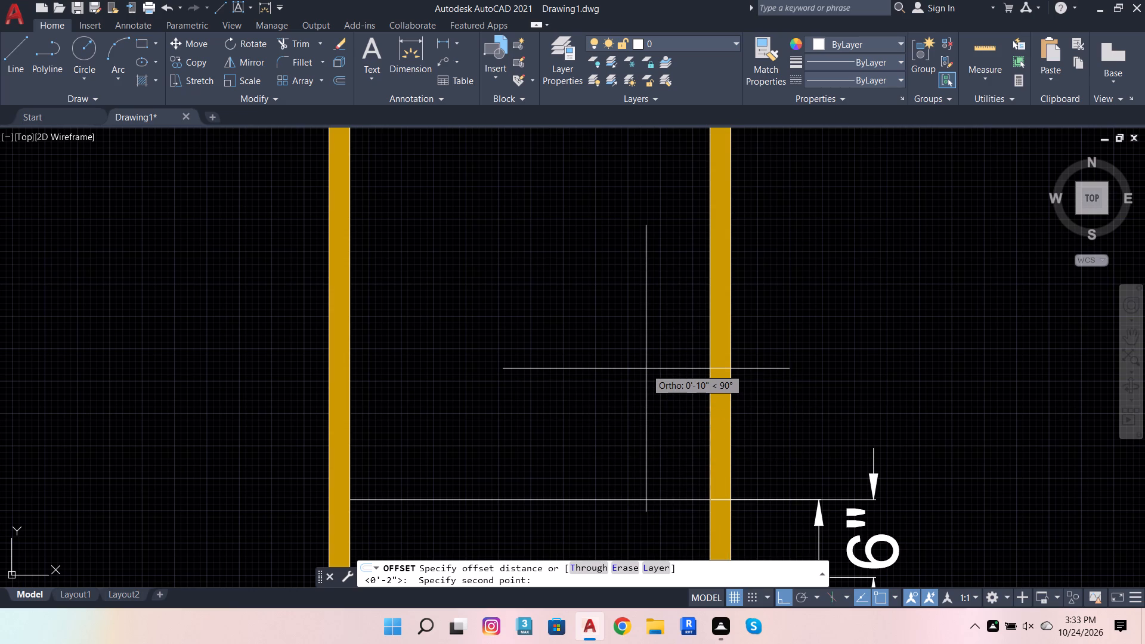
{"action": "key", "text": "6"}
{"action": "key", "text": "Return"}
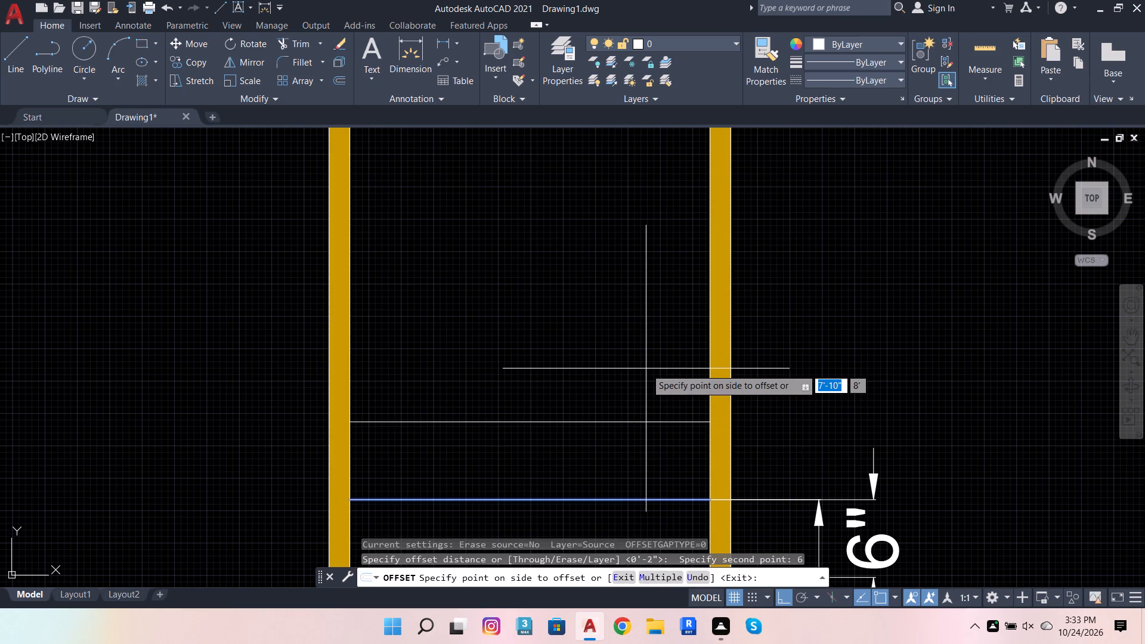
{"action": "left_click", "coordinate": [646, 369]}
{"action": "scroll", "coordinate": [781, 324], "scroll_direction": "down", "scroll_amount": 3}
{"action": "scroll", "coordinate": [781, 346], "scroll_direction": "up", "scroll_amount": 1}
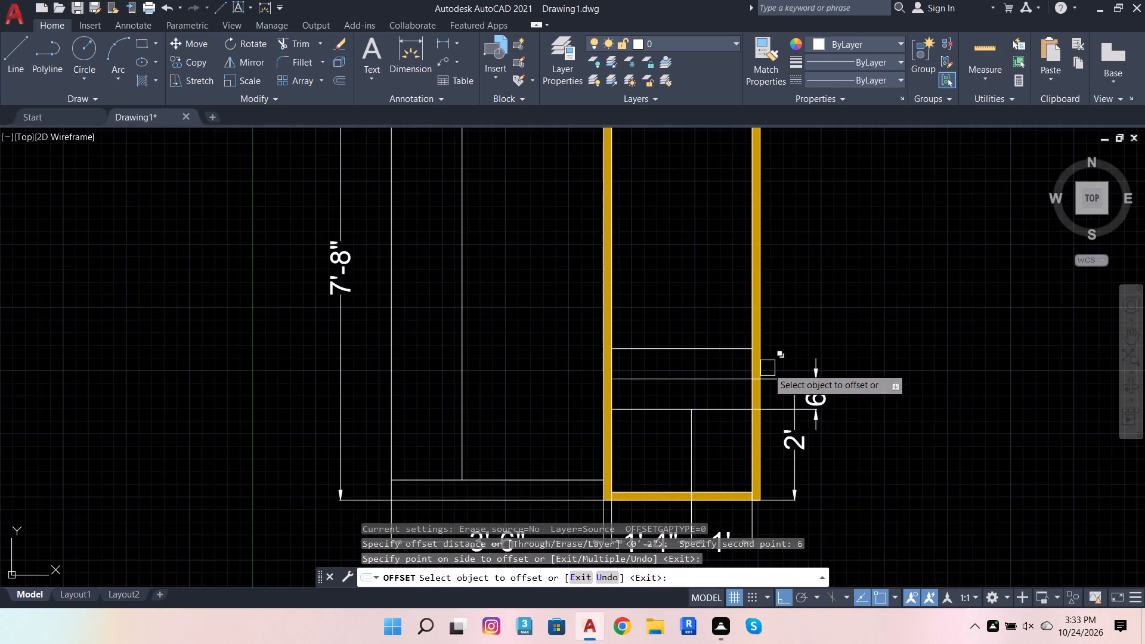
Draw two vertical lines crossing below the bay's middle crossline, starting on the top crossline 6" in from each of its ends.
{"action": "scroll", "coordinate": [764, 369], "scroll_direction": "up", "scroll_amount": 2}
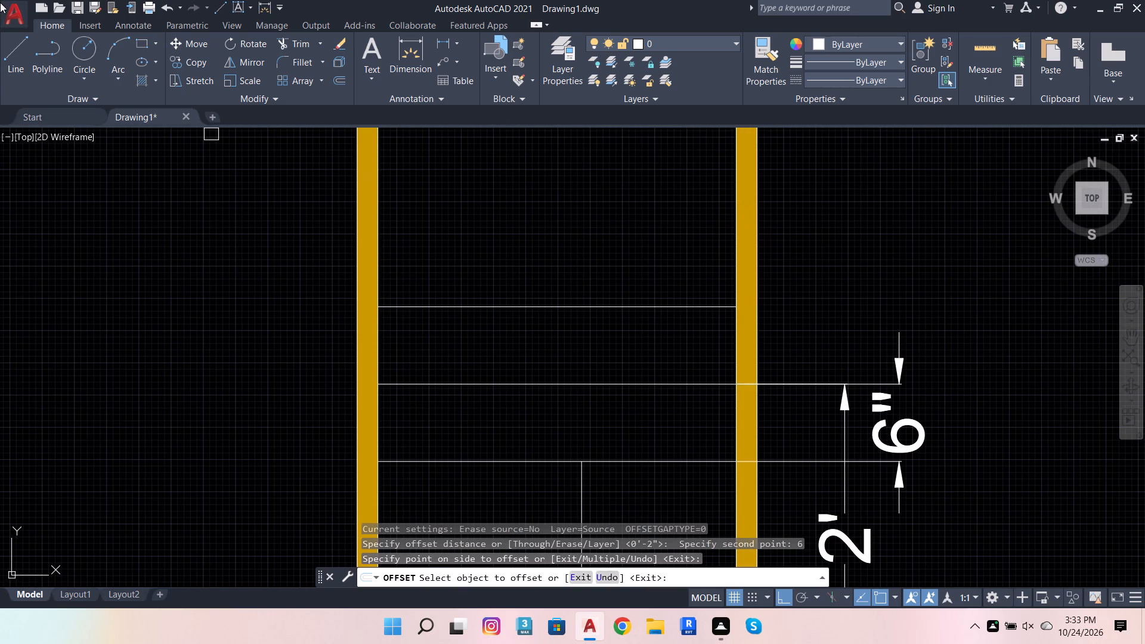
{"action": "left_click", "coordinate": [24, 37]}
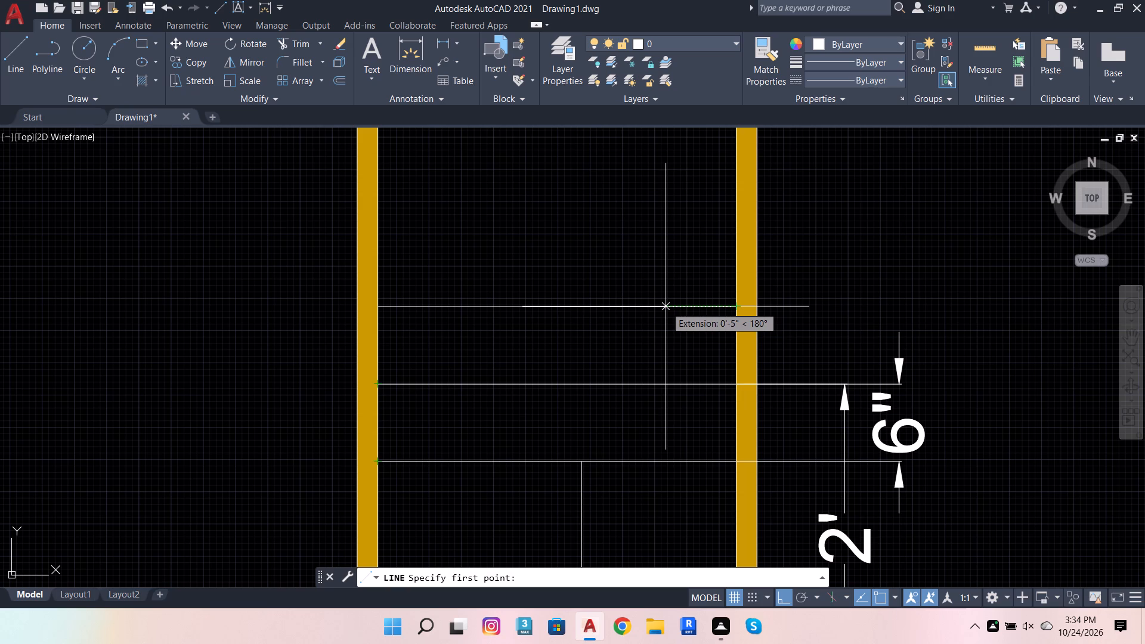
{"action": "key", "text": "6"}
{"action": "key", "text": "Return"}
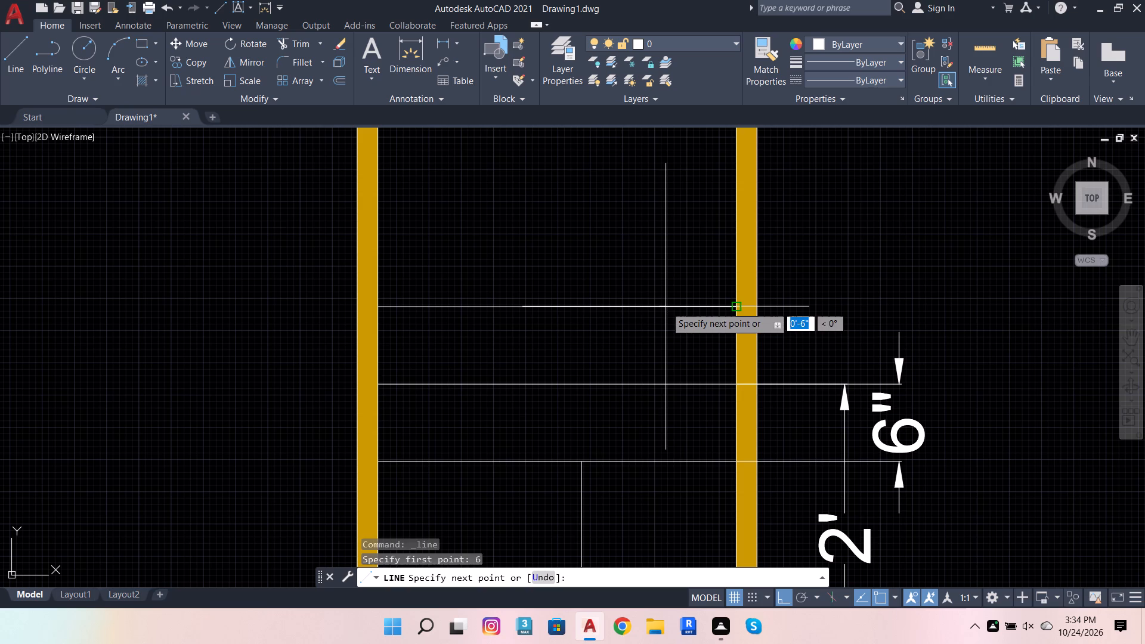
{"action": "left_click", "coordinate": [661, 407]}
{"action": "key", "text": "space"}
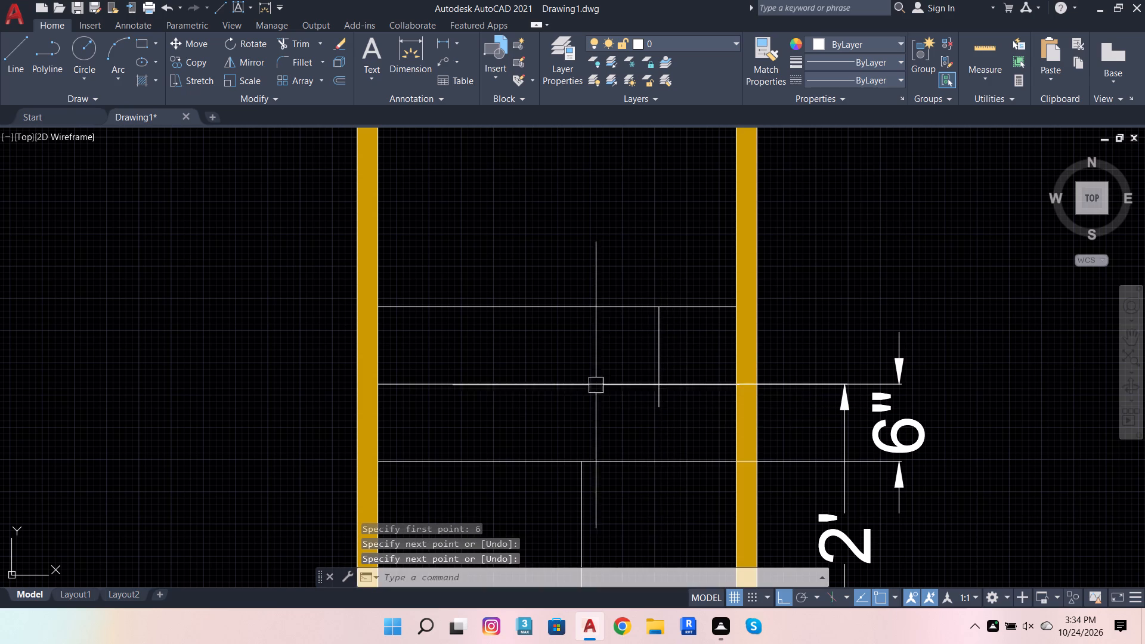
{"action": "key", "text": "space"}
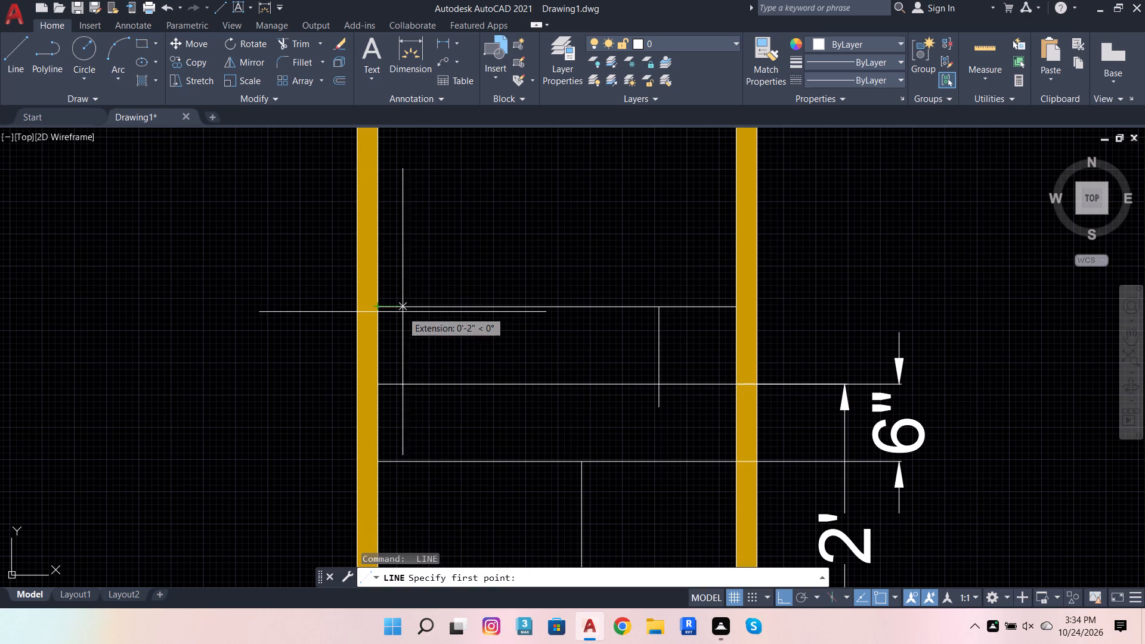
{"action": "key", "text": "6"}
{"action": "key", "text": "Return"}
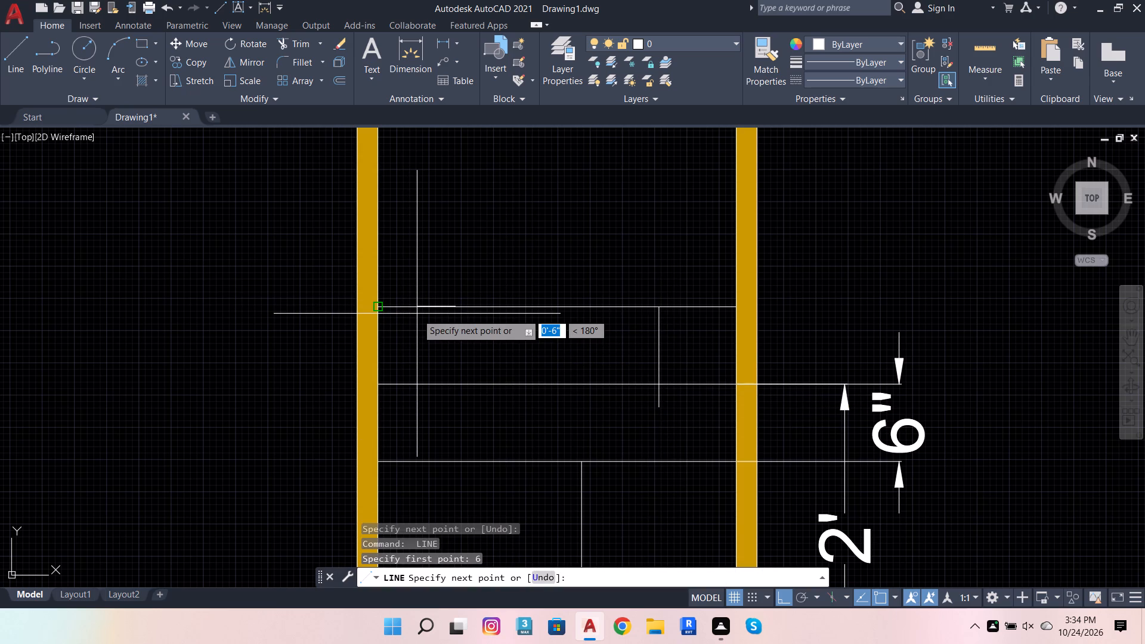
{"action": "left_click", "coordinate": [499, 433]}
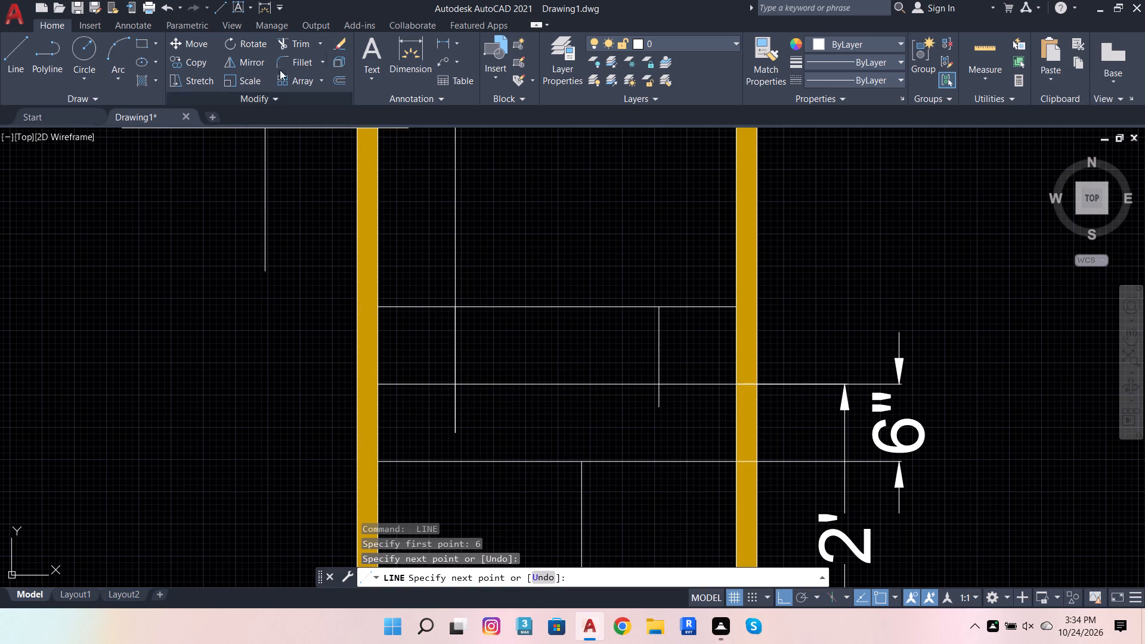
Trim the two vertical lines at the middle crossline and extend them down to the lowest crossline.
{"action": "left_click", "coordinate": [306, 39]}
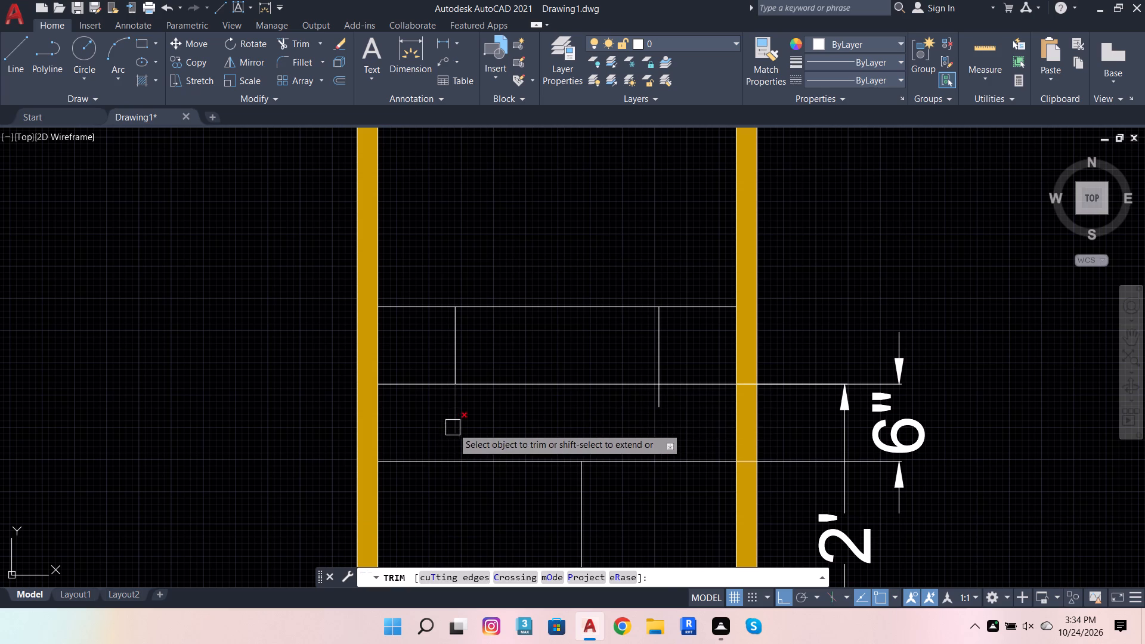
{"action": "left_click", "coordinate": [453, 428]}
{"action": "left_click", "coordinate": [660, 404]}
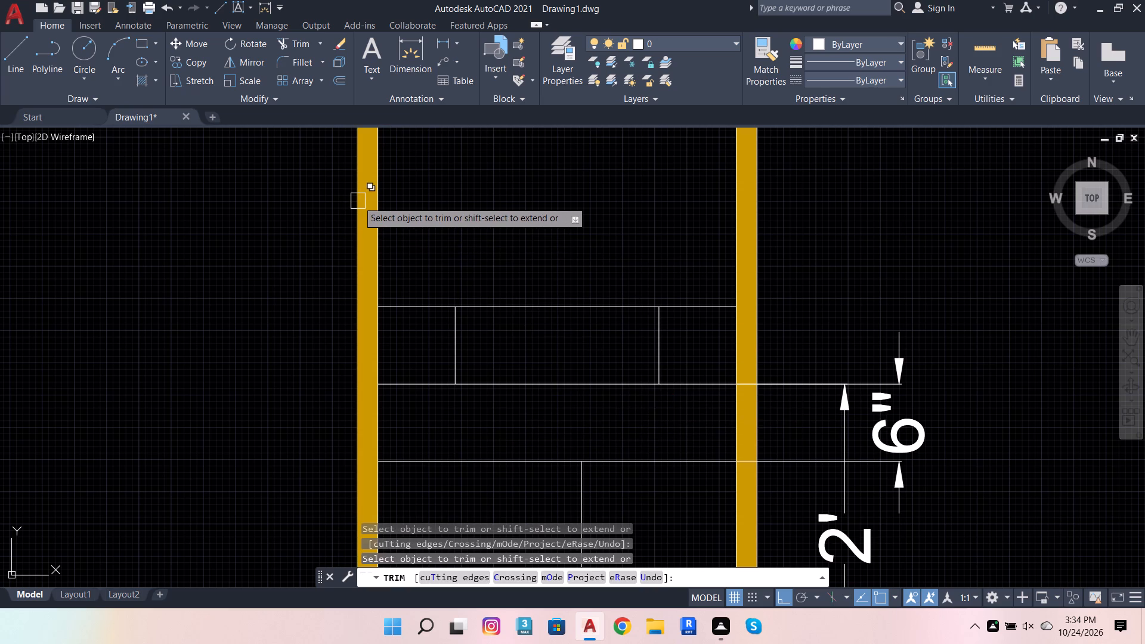
{"action": "left_click", "coordinate": [459, 348], "text": "shift"}
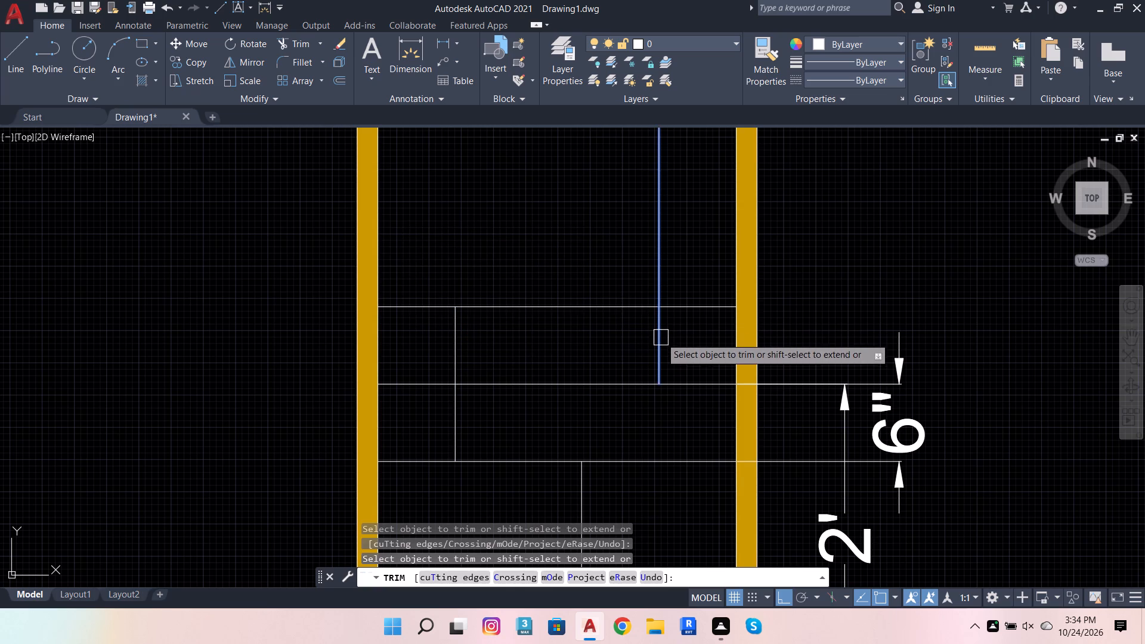
{"action": "left_click", "coordinate": [658, 358], "text": "shift"}
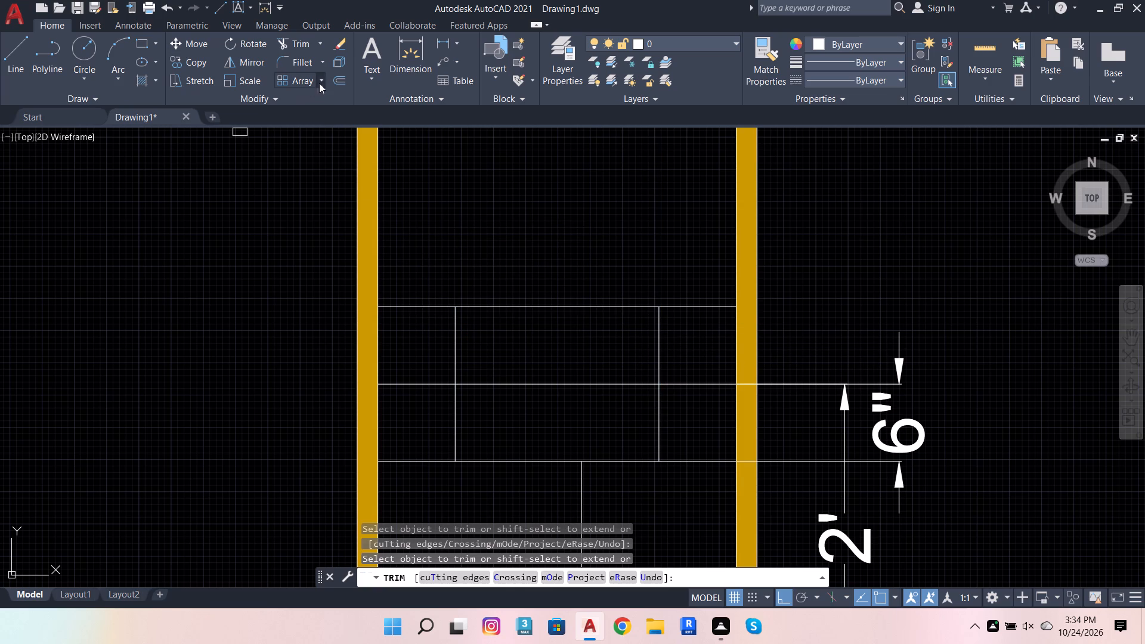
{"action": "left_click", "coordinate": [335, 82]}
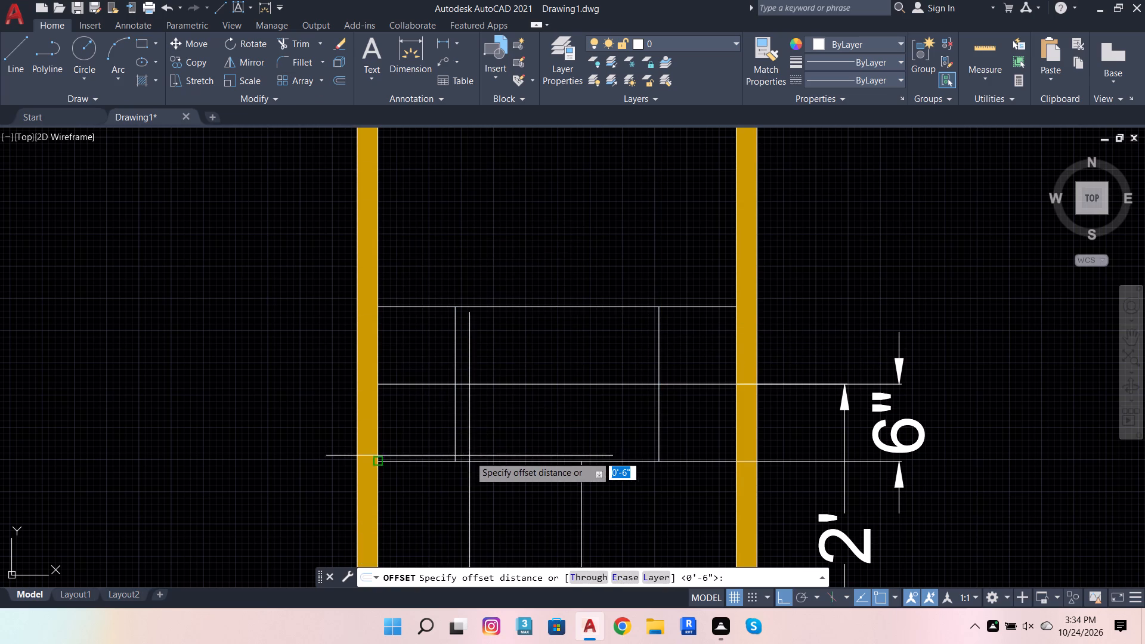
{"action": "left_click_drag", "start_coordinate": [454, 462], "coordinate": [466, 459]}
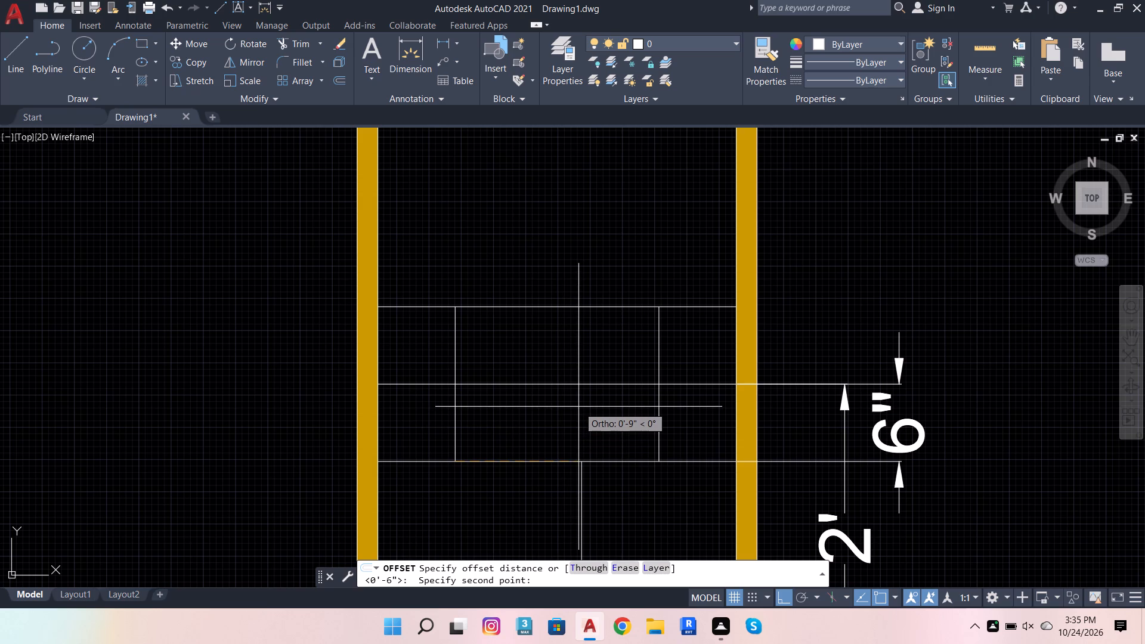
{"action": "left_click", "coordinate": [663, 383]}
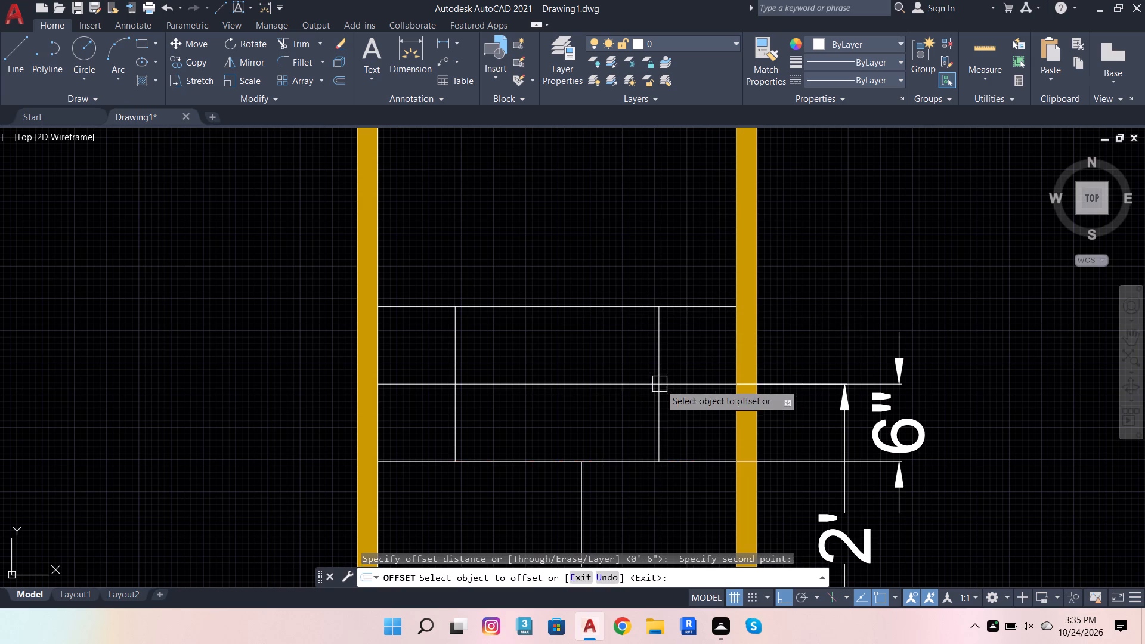
Offset both vertical lines 1" inward and the top crossline 1" downward.
{"action": "left_click", "coordinate": [339, 84]}
{"action": "left_click", "coordinate": [660, 458]}
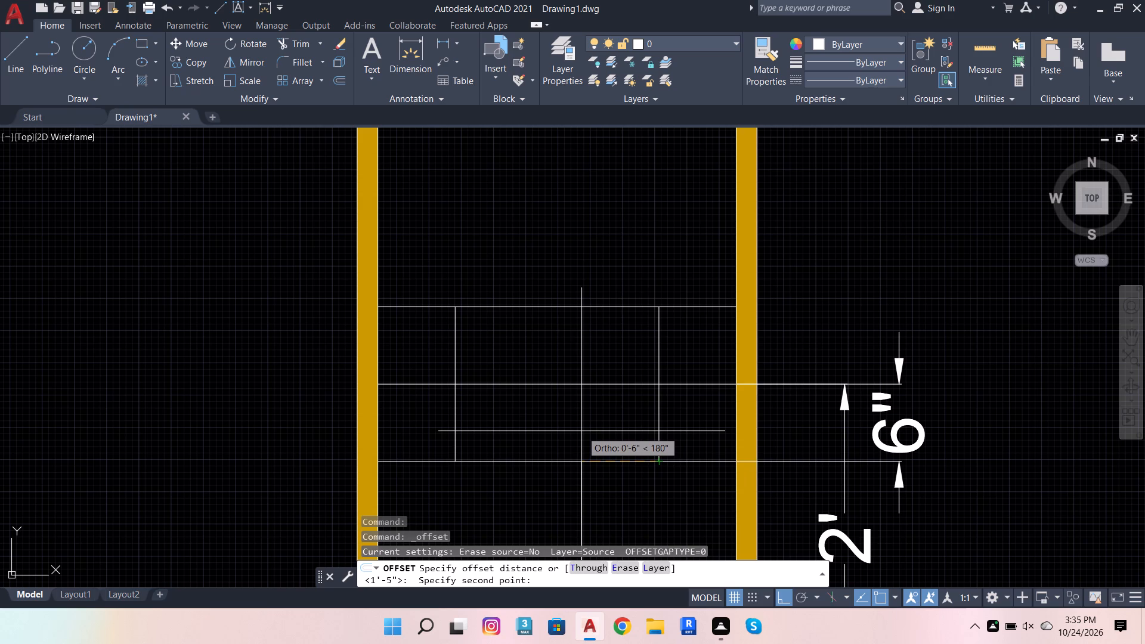
{"action": "key", "text": "1"}
{"action": "key", "text": "Return"}
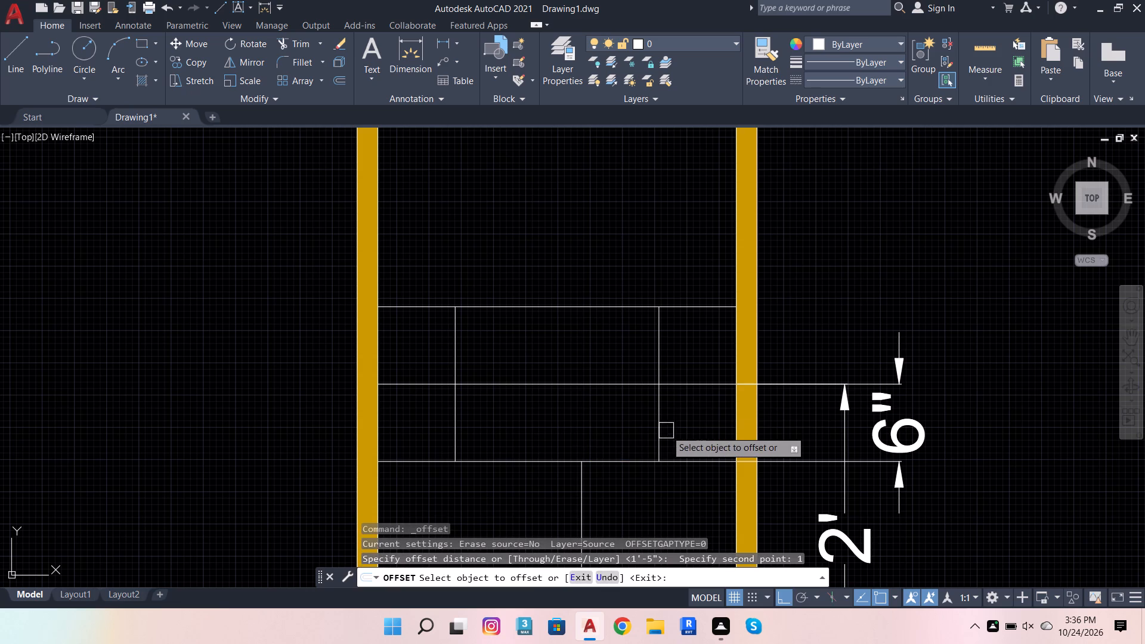
{"action": "left_click", "coordinate": [657, 434]}
{"action": "left_click", "coordinate": [626, 436]}
{"action": "left_click", "coordinate": [453, 432]}
{"action": "left_click_drag", "start_coordinate": [503, 436], "coordinate": [509, 435]}
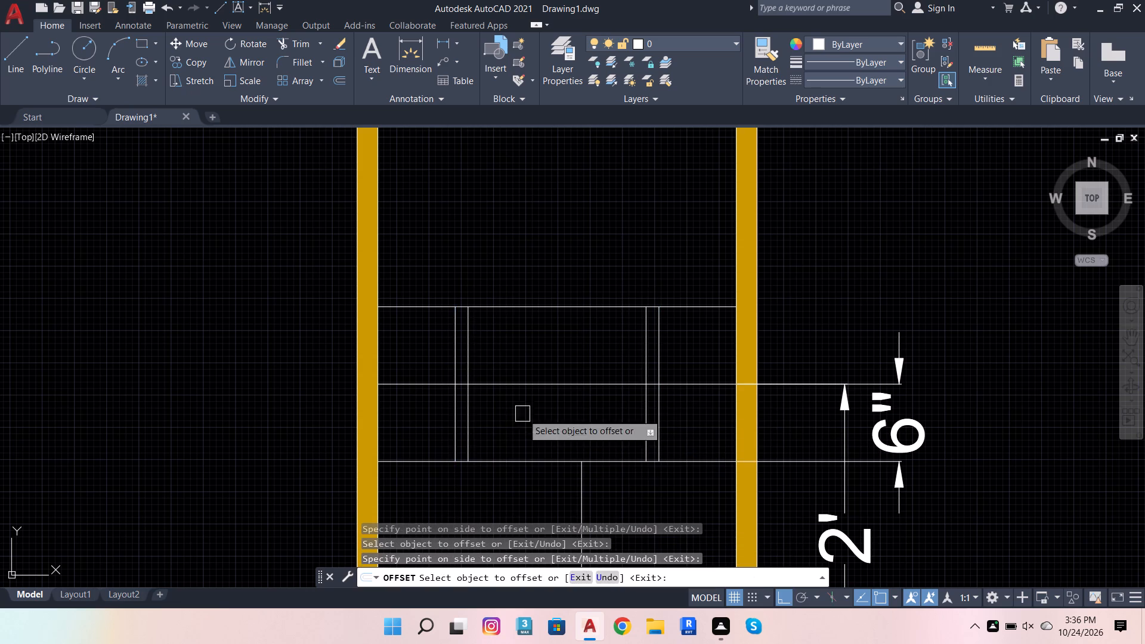
{"action": "left_click", "coordinate": [541, 307]}
{"action": "left_click", "coordinate": [549, 349]}
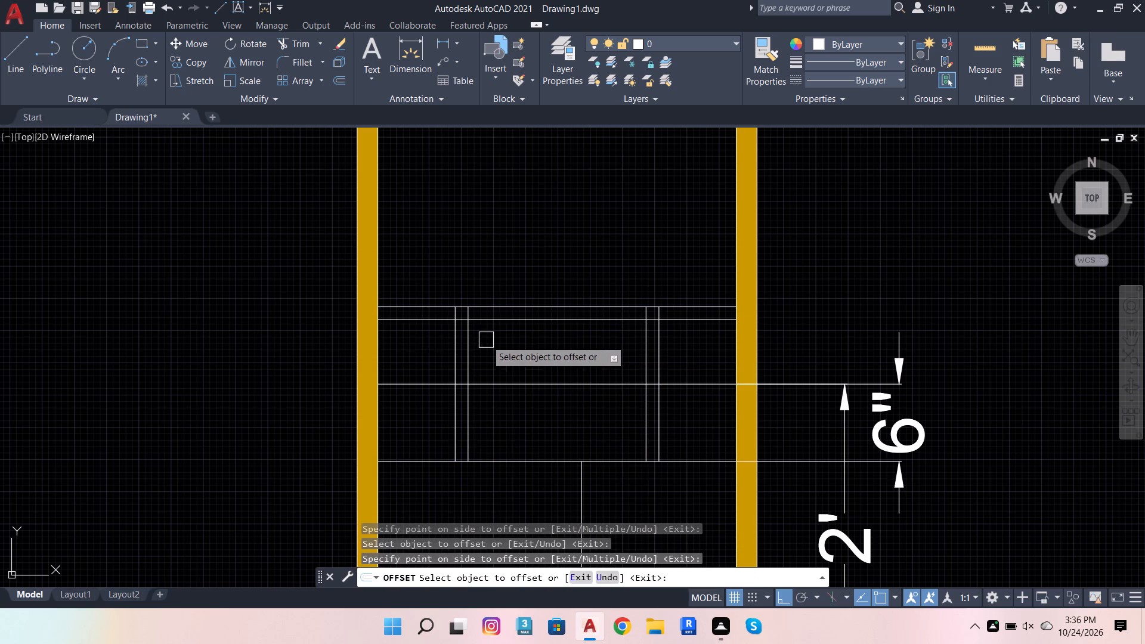
Offset the two inner vertical lines a further 1" inward to form a pair of legs.
{"action": "left_click", "coordinate": [466, 344]}
{"action": "left_click_drag", "start_coordinate": [496, 347], "coordinate": [503, 348]}
{"action": "left_click", "coordinate": [640, 364]}
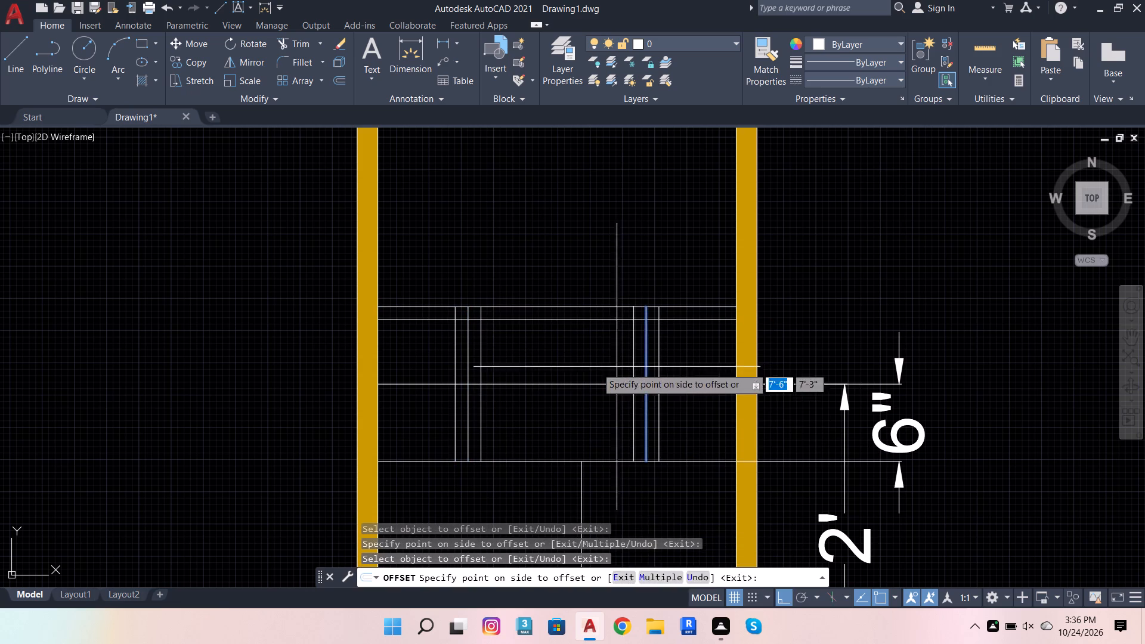
{"action": "left_click_drag", "start_coordinate": [589, 367], "coordinate": [595, 366]}
{"action": "key", "text": "Escape"}
{"action": "key", "text": "Escape"}
{"action": "key", "text": "Escape"}
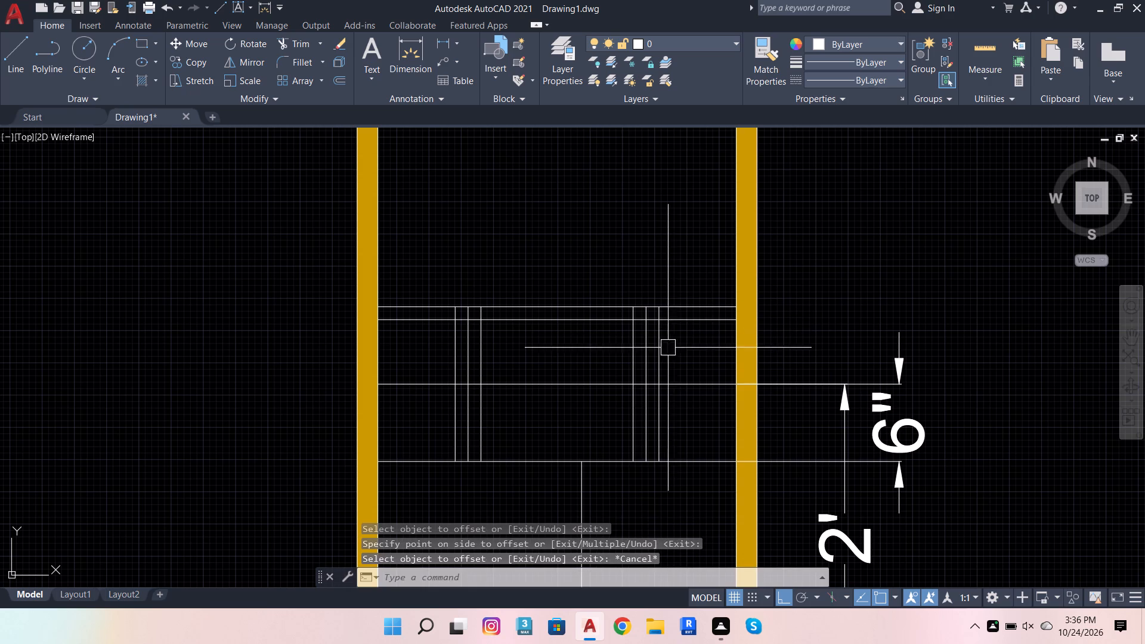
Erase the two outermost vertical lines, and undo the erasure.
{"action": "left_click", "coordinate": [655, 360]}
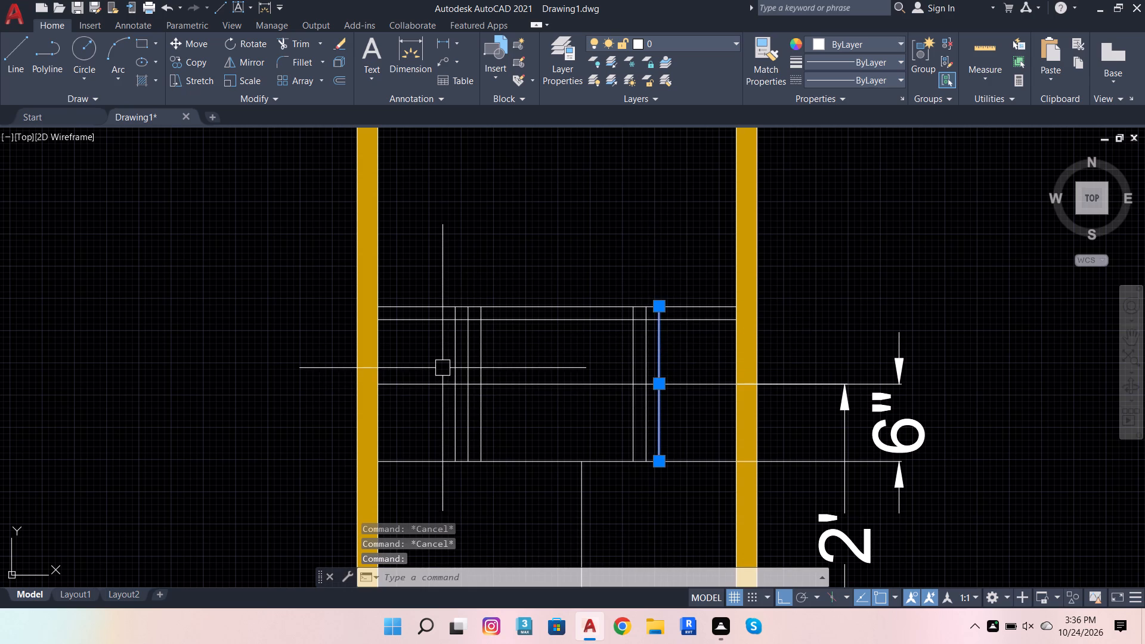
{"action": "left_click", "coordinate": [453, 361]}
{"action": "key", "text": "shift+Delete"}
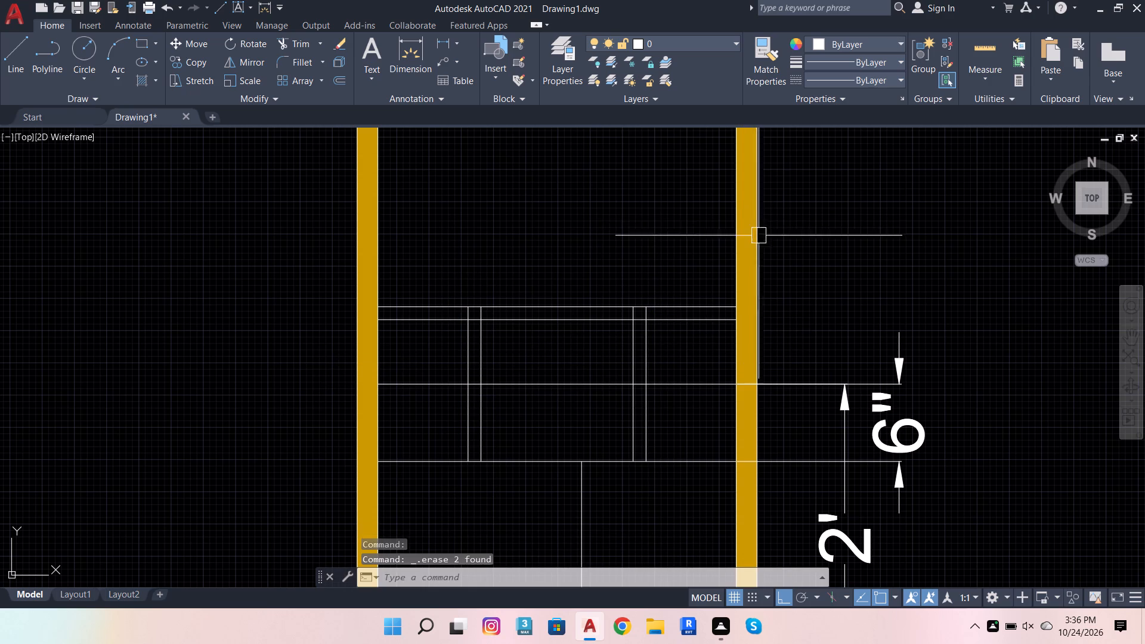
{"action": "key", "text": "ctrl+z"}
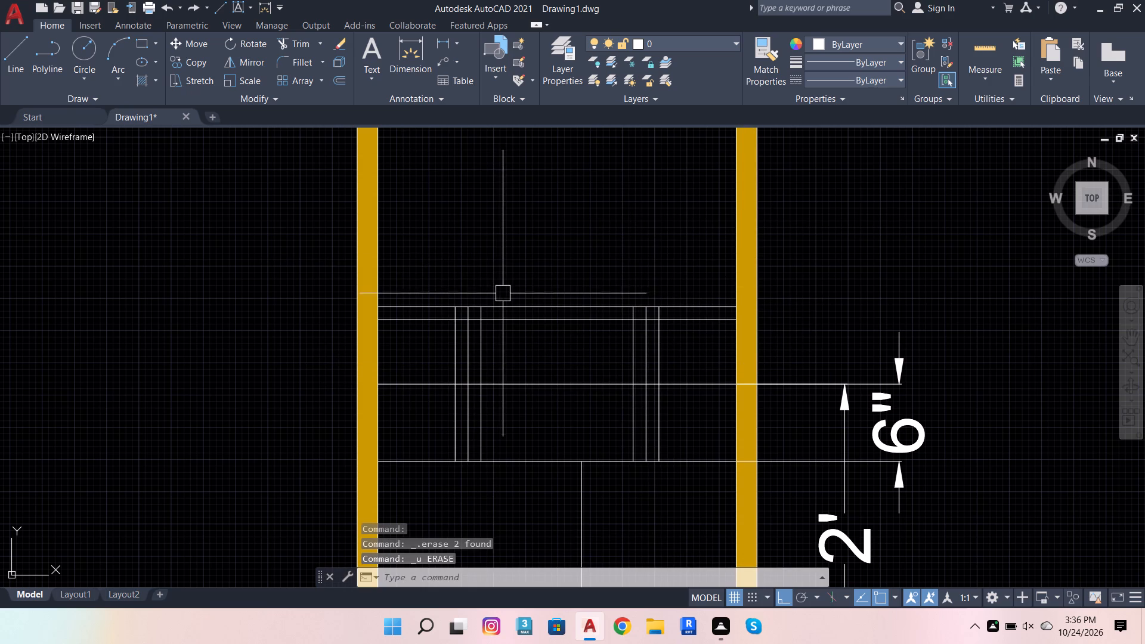
Trim both outermost vertical lines below the 1" offset crossline, keeping only the short pieces between the top two crosslines.
{"action": "left_click", "coordinate": [290, 42]}
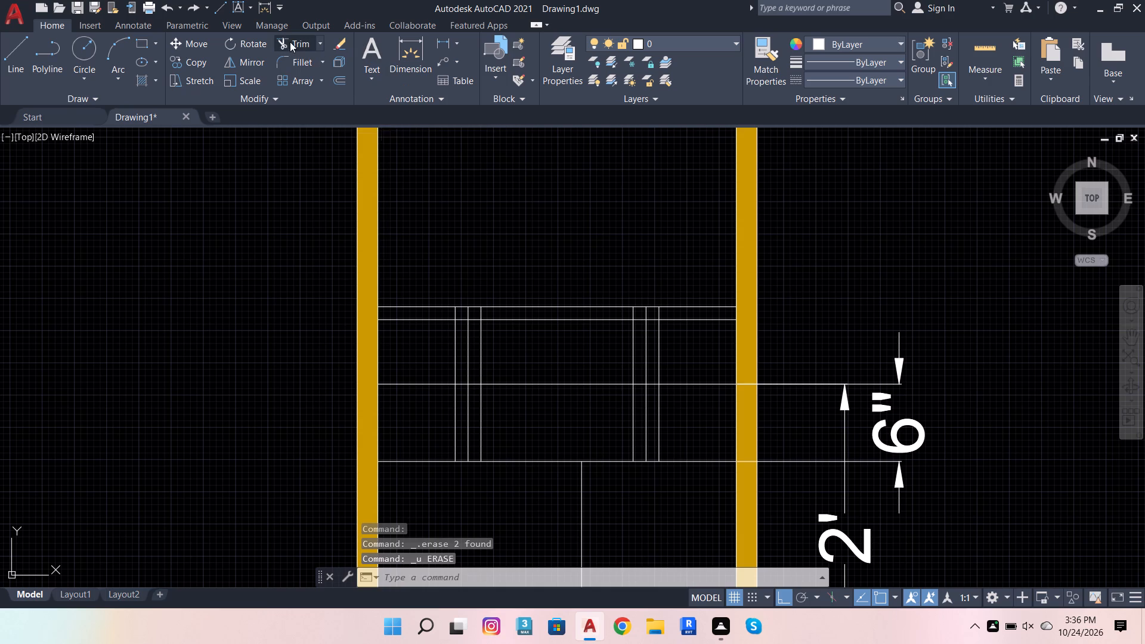
{"action": "left_click", "coordinate": [453, 352]}
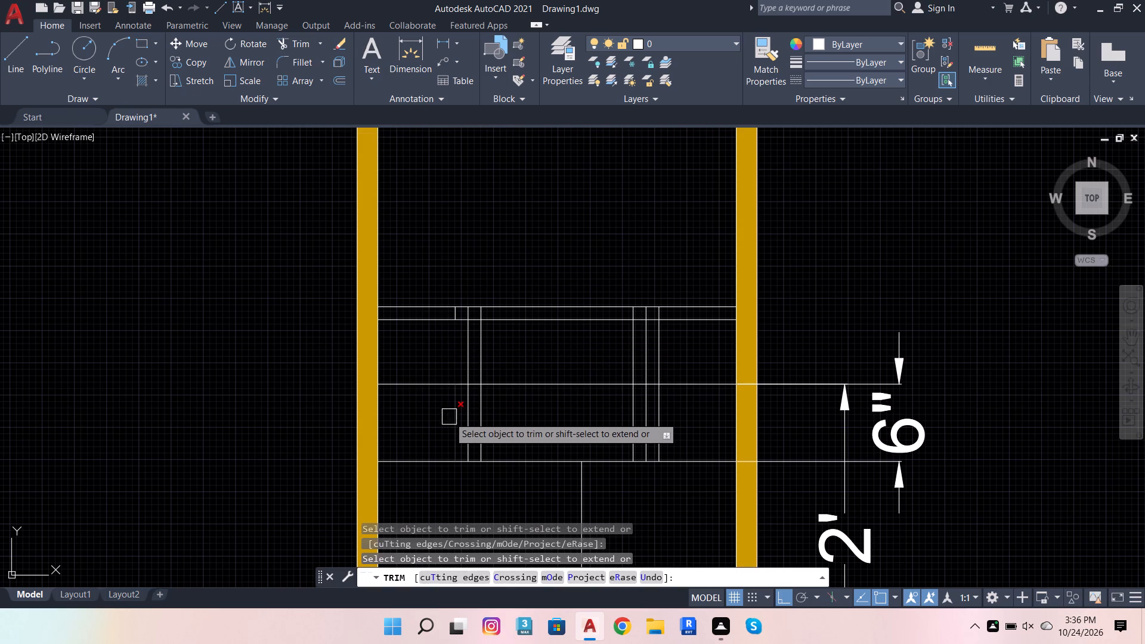
{"action": "left_click", "coordinate": [451, 416]}
{"action": "left_click", "coordinate": [656, 348]}
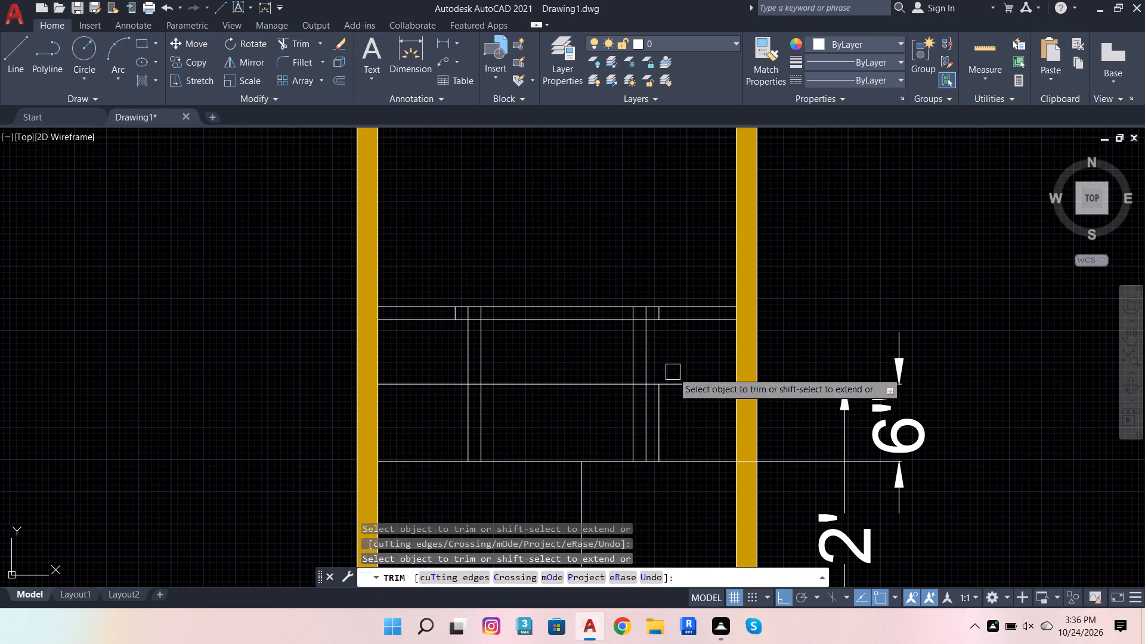
{"action": "left_click", "coordinate": [661, 434]}
Trim the top two crosslines beyond the short end verticals on both sides to close off a thin tabletop rectangle.
{"action": "scroll", "coordinate": [655, 363], "scroll_direction": "up", "scroll_amount": 1}
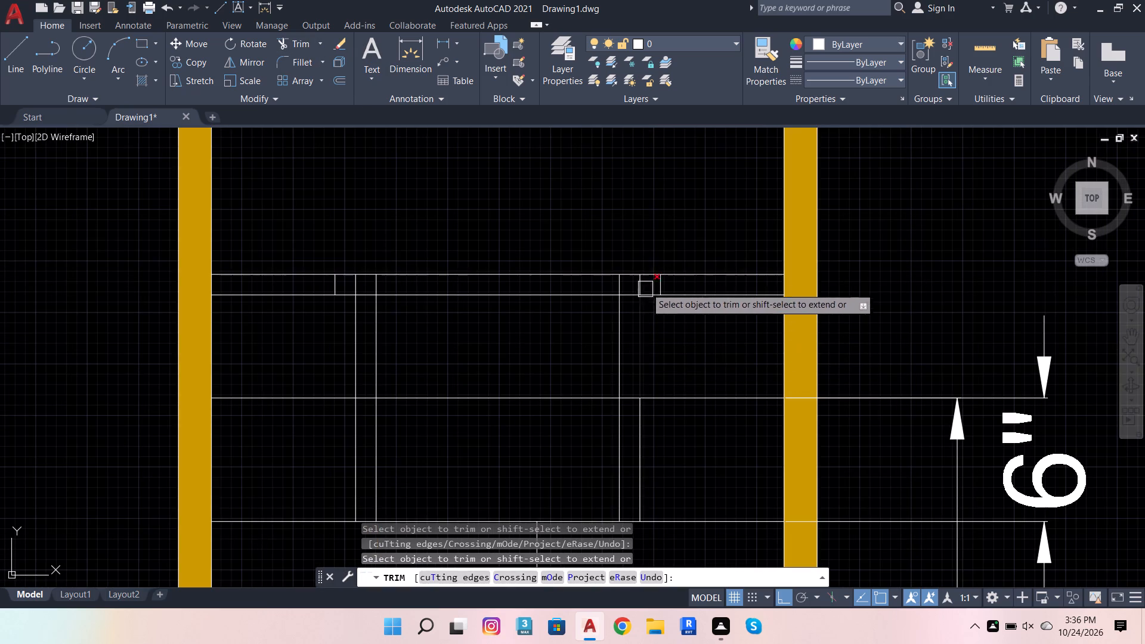
{"action": "left_click", "coordinate": [688, 263]}
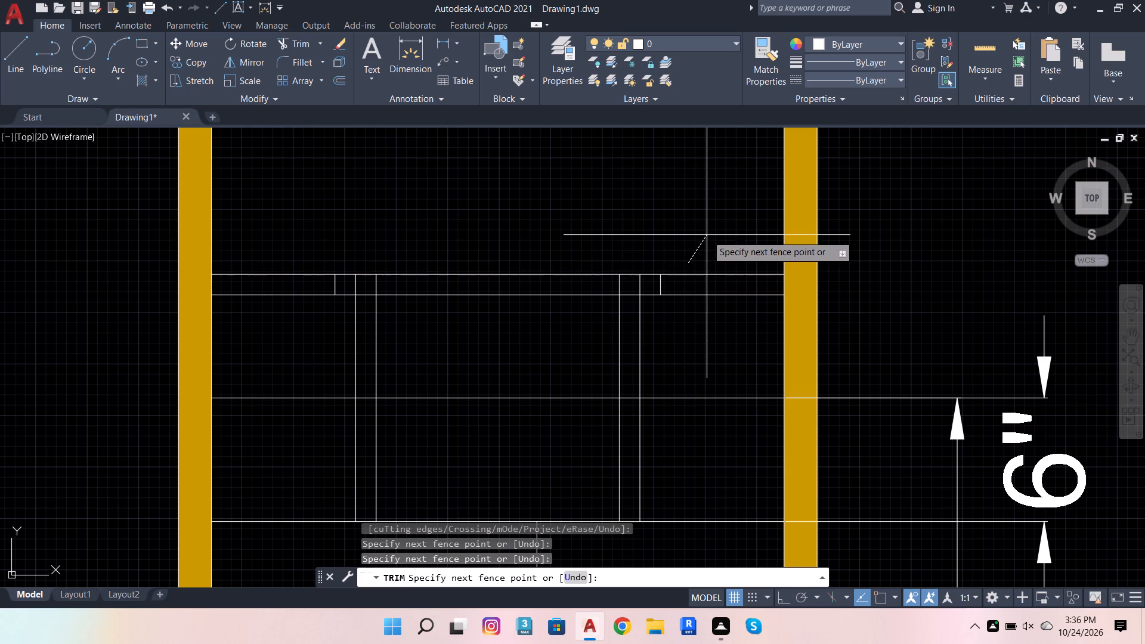
{"action": "left_click", "coordinate": [707, 234]}
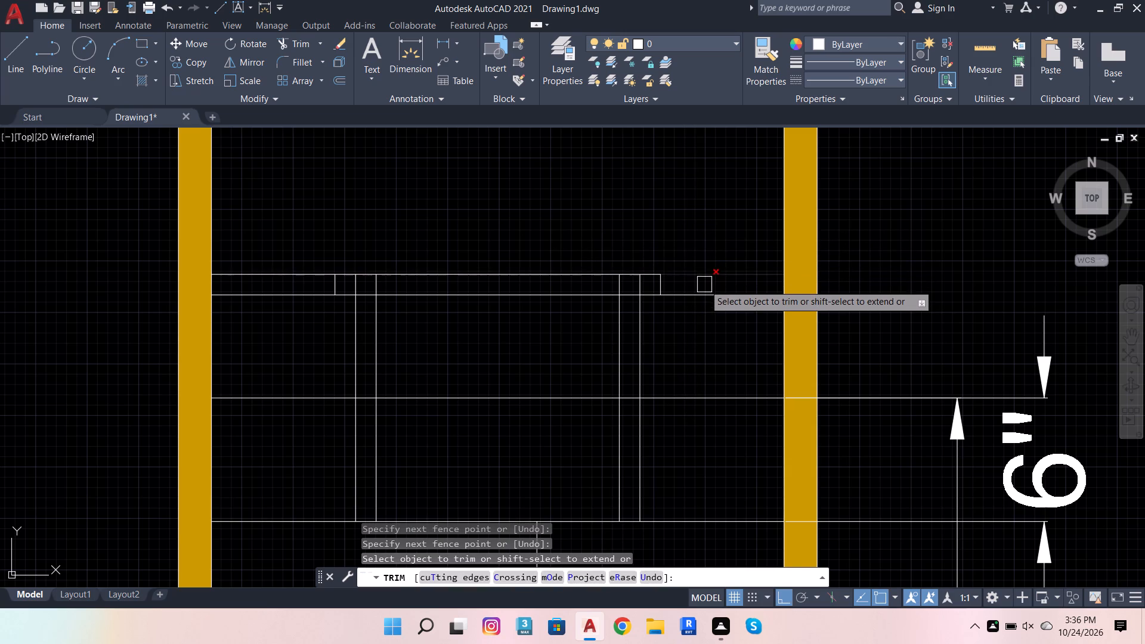
{"action": "left_click", "coordinate": [703, 292]}
{"action": "left_click", "coordinate": [707, 277]}
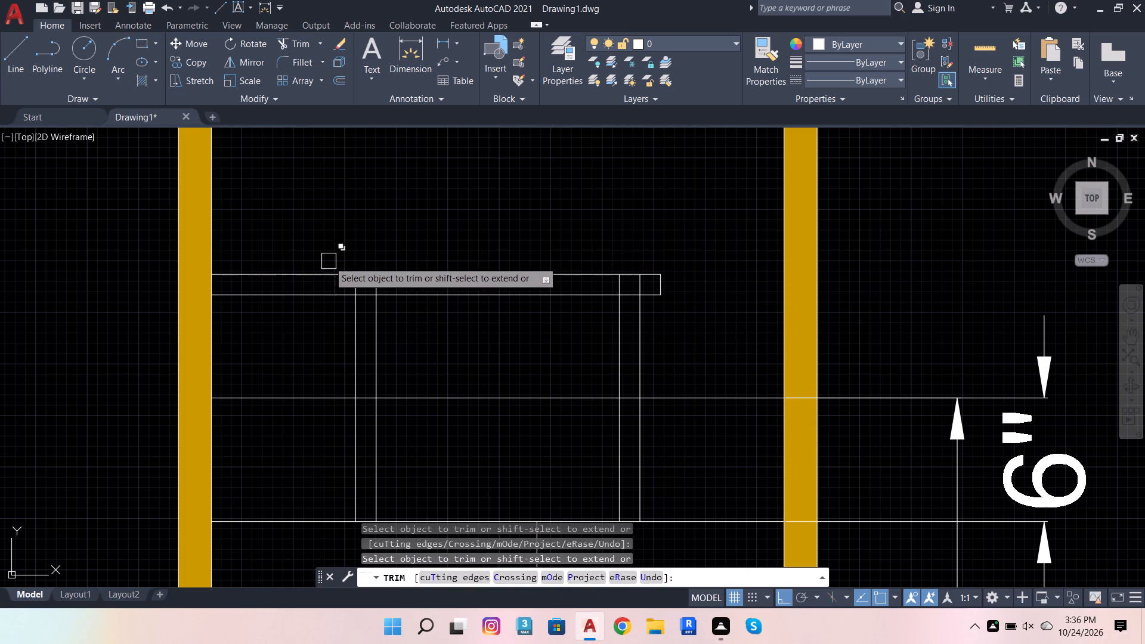
{"action": "left_click_drag", "start_coordinate": [308, 251], "coordinate": [308, 262]}
{"action": "left_click_drag", "start_coordinate": [300, 312], "coordinate": [306, 312]}
Trim the four leg lines where they pass through the thin top rectangle.
{"action": "scroll", "coordinate": [337, 293], "scroll_direction": "up", "scroll_amount": 2}
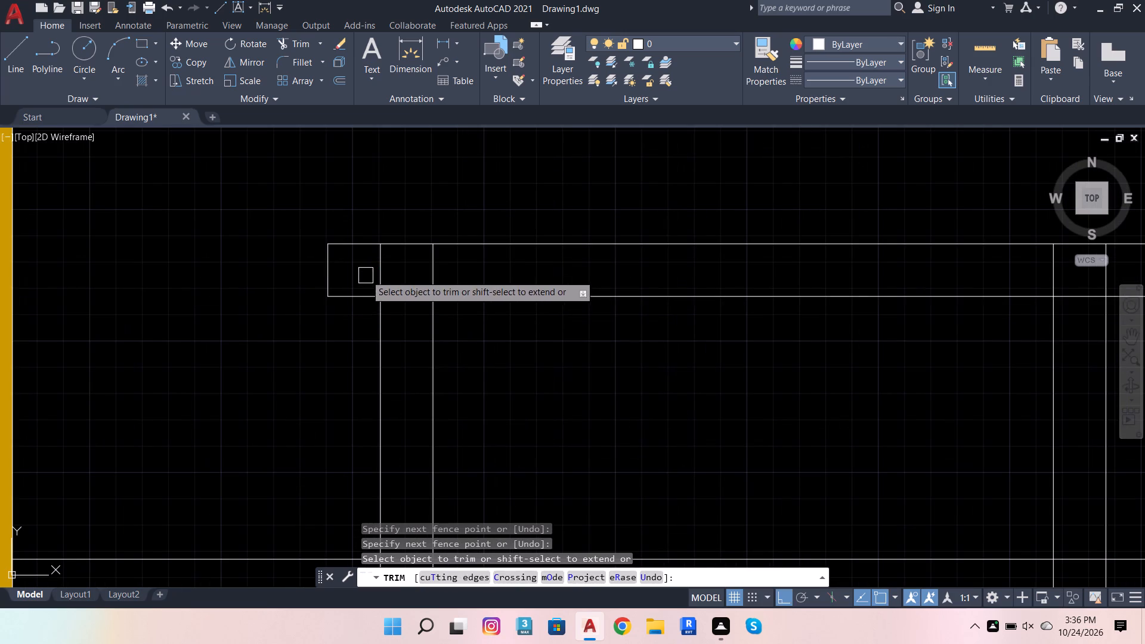
{"action": "left_click", "coordinate": [366, 275]}
{"action": "scroll", "coordinate": [413, 273], "scroll_direction": "down", "scroll_amount": 2}
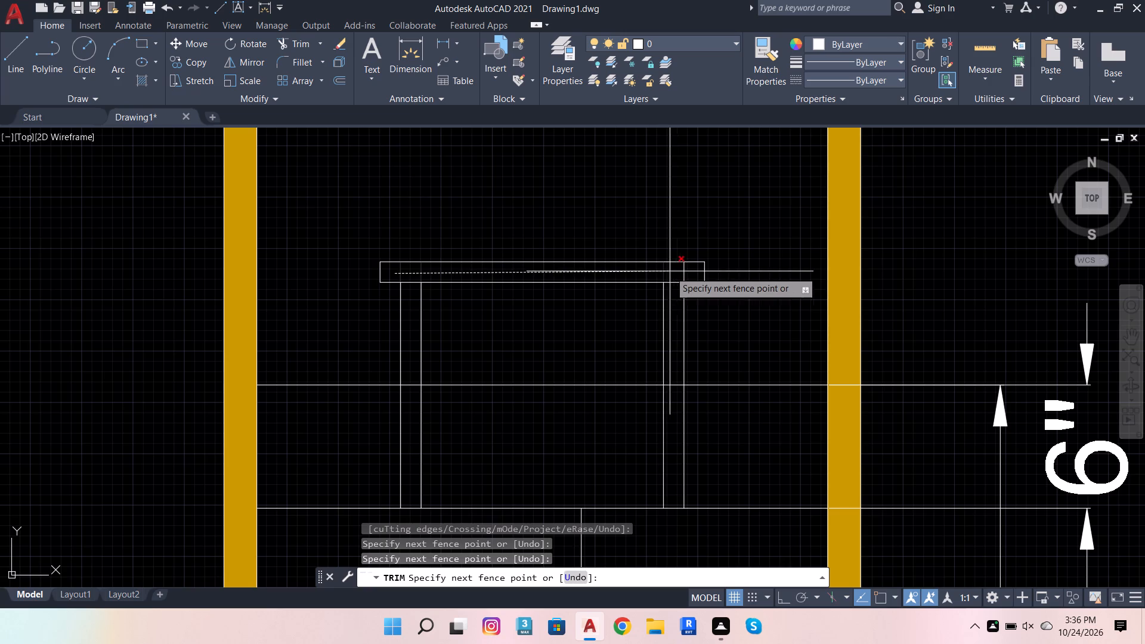
{"action": "left_click", "coordinate": [692, 271]}
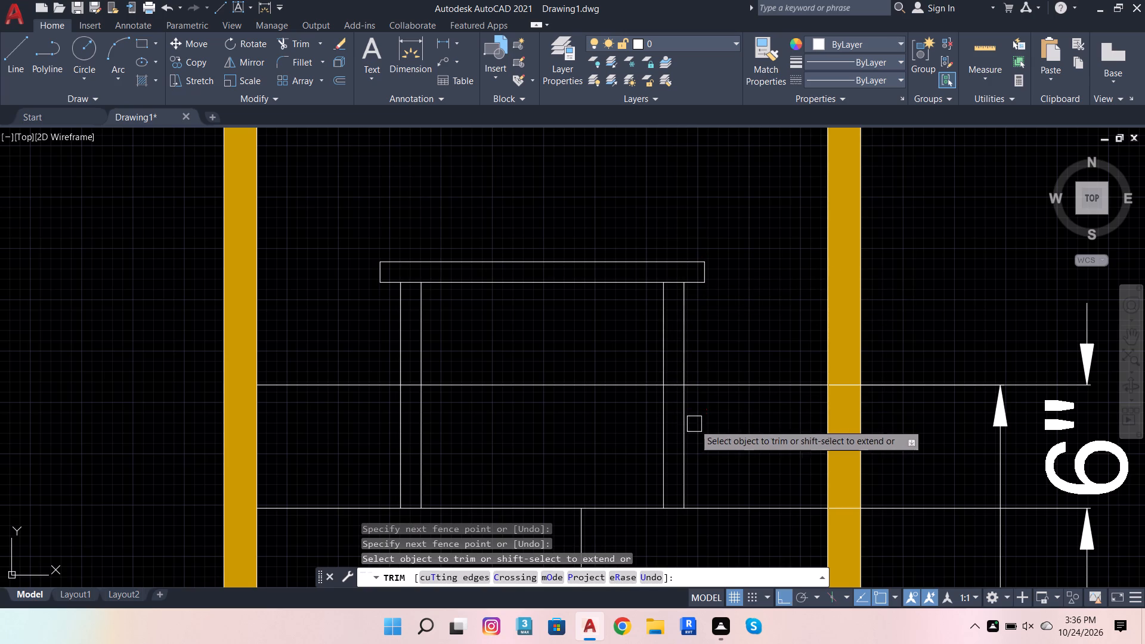
Trim the four leg lines below the middle crossline so the legs end on it.
{"action": "left_click", "coordinate": [727, 450]}
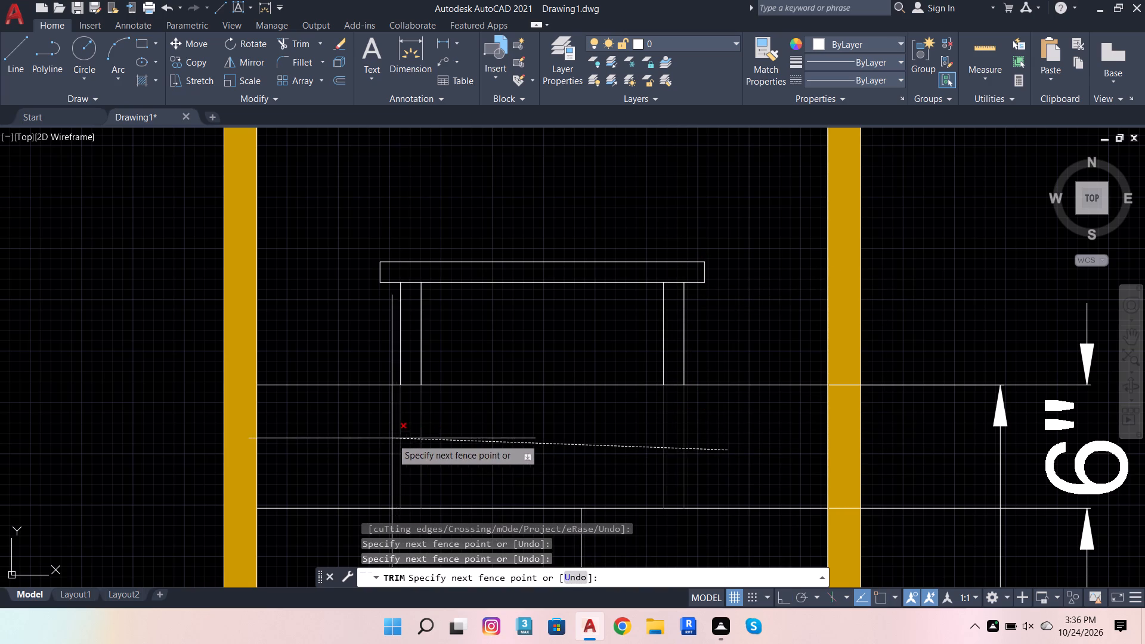
{"action": "left_click", "coordinate": [391, 438]}
{"action": "scroll", "coordinate": [552, 429], "scroll_direction": "down", "scroll_amount": 2}
{"action": "scroll", "coordinate": [613, 475], "scroll_direction": "up", "scroll_amount": 2}
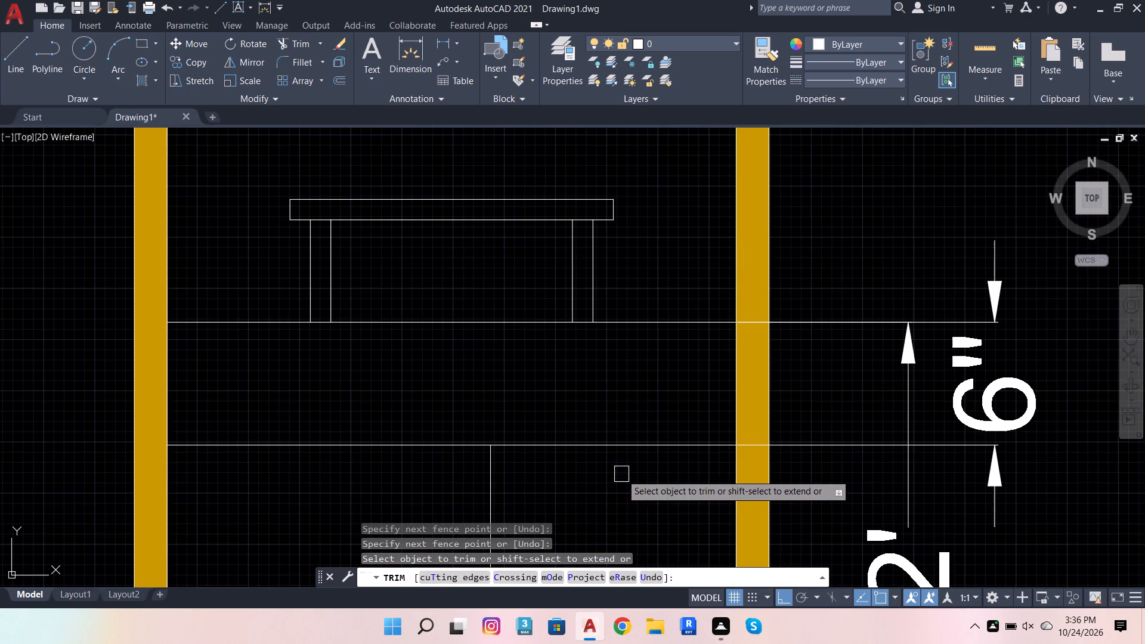
Offset the tabletop's upper edge upward by 4'2" inside the hatched bay.
{"action": "key", "text": "Escape"}
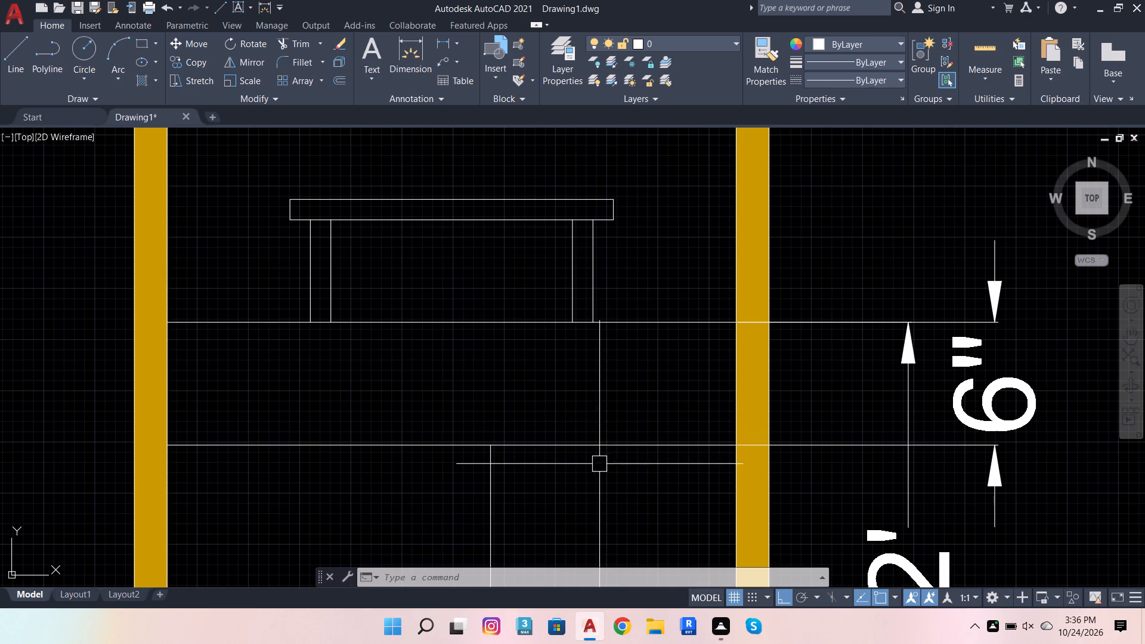
{"action": "scroll", "coordinate": [599, 464], "scroll_direction": "down", "scroll_amount": 3}
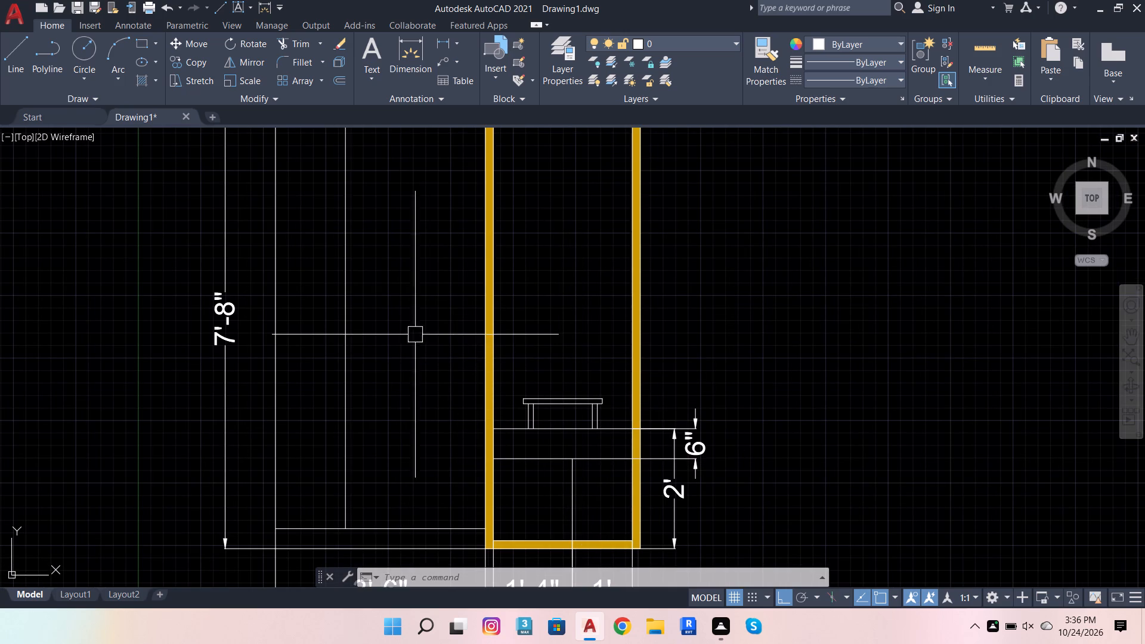
{"action": "scroll", "coordinate": [581, 407], "scroll_direction": "up", "scroll_amount": 1}
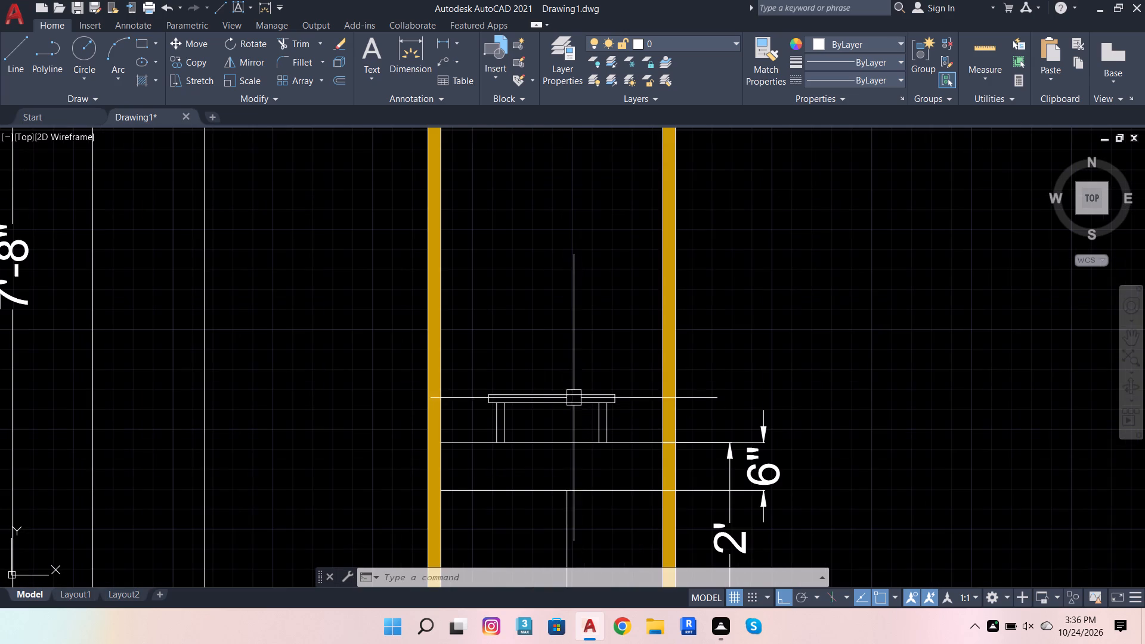
{"action": "left_click", "coordinate": [564, 391]}
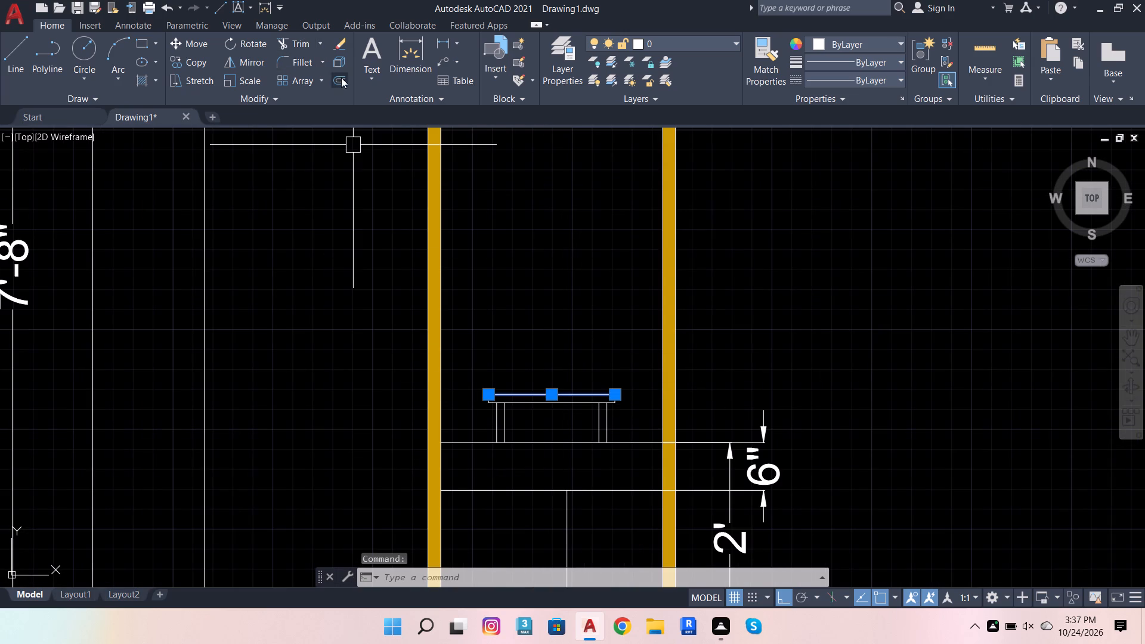
{"action": "left_click", "coordinate": [341, 78]}
{"action": "left_click", "coordinate": [488, 395]}
{"action": "scroll", "coordinate": [530, 360], "scroll_direction": "down", "scroll_amount": 3}
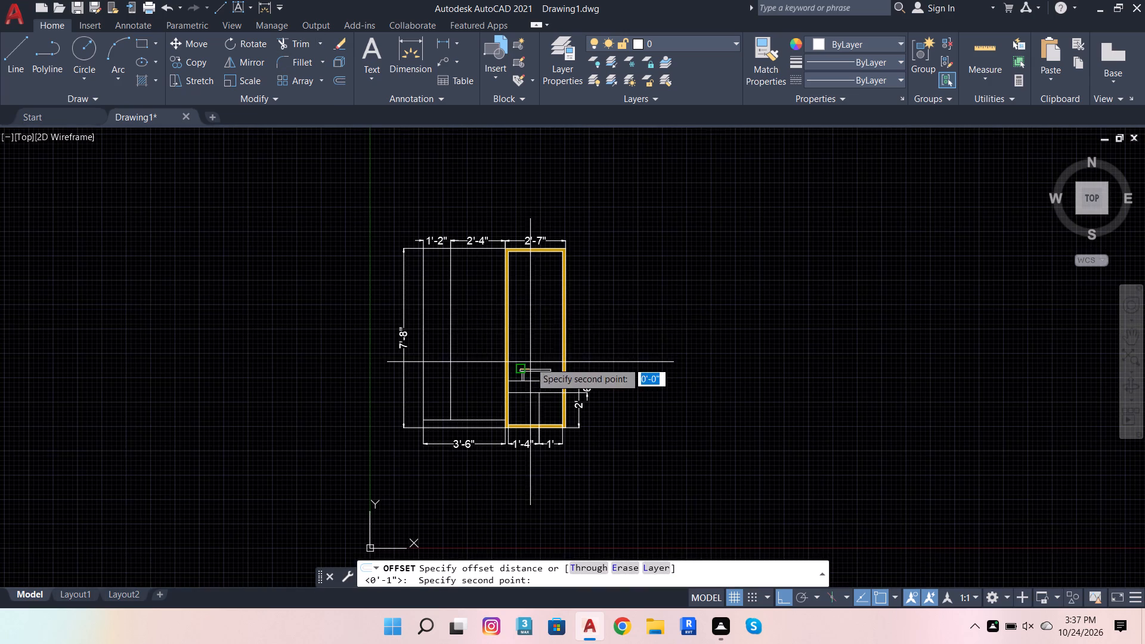
{"action": "scroll", "coordinate": [539, 290], "scroll_direction": "up", "scroll_amount": 1}
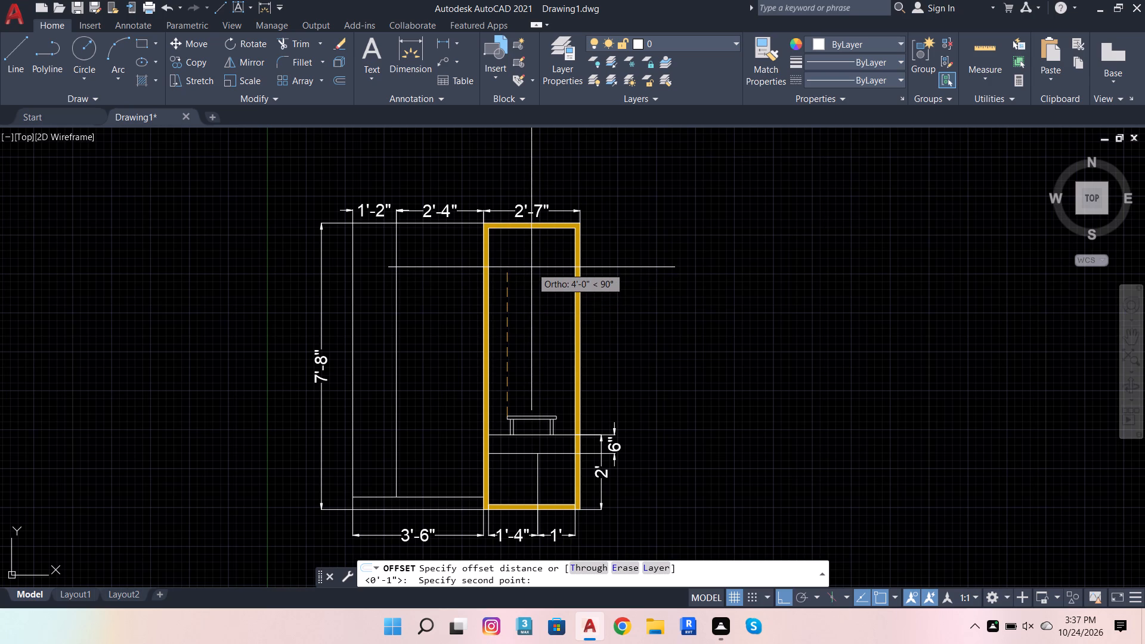
{"action": "type", "text": "4'"}
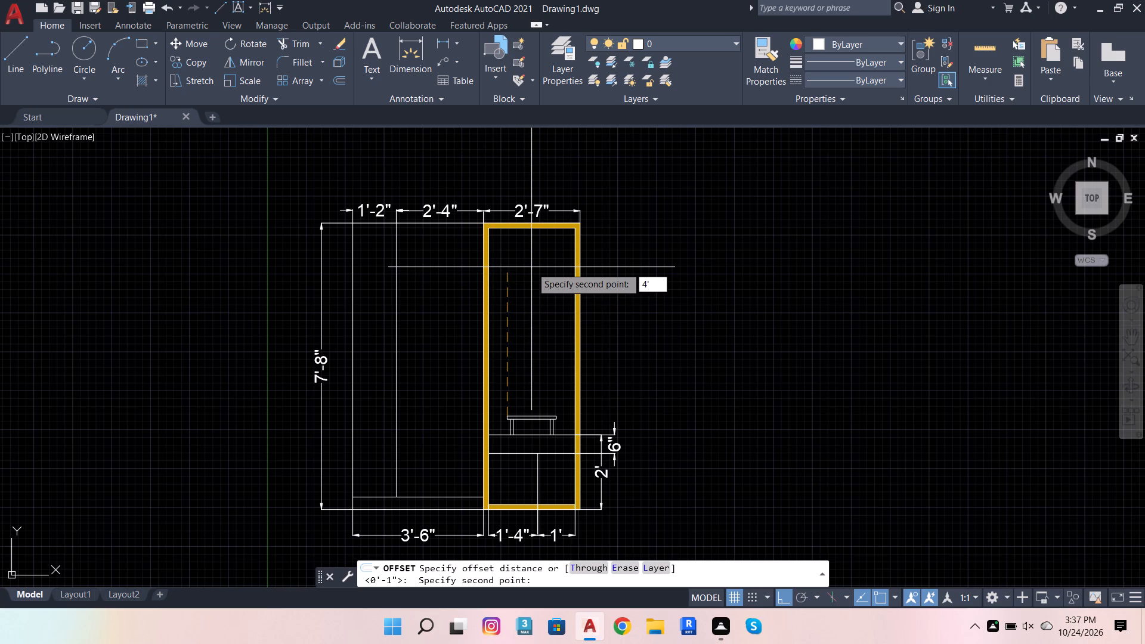
{"action": "key", "text": "2"}
{"action": "key", "text": "Return"}
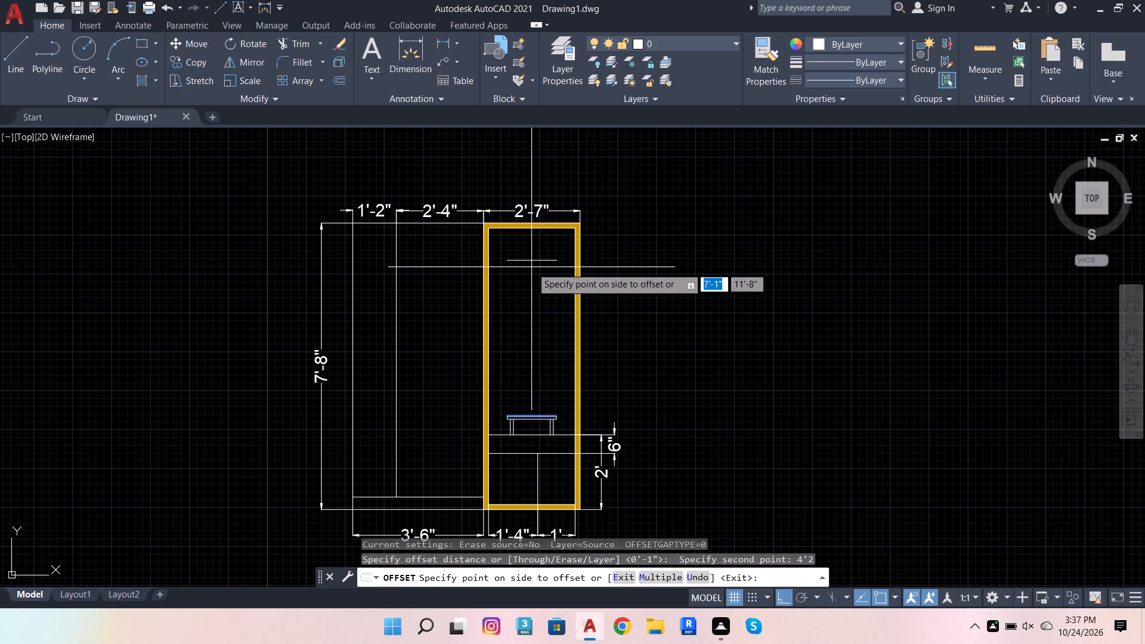
{"action": "left_click", "coordinate": [531, 267]}
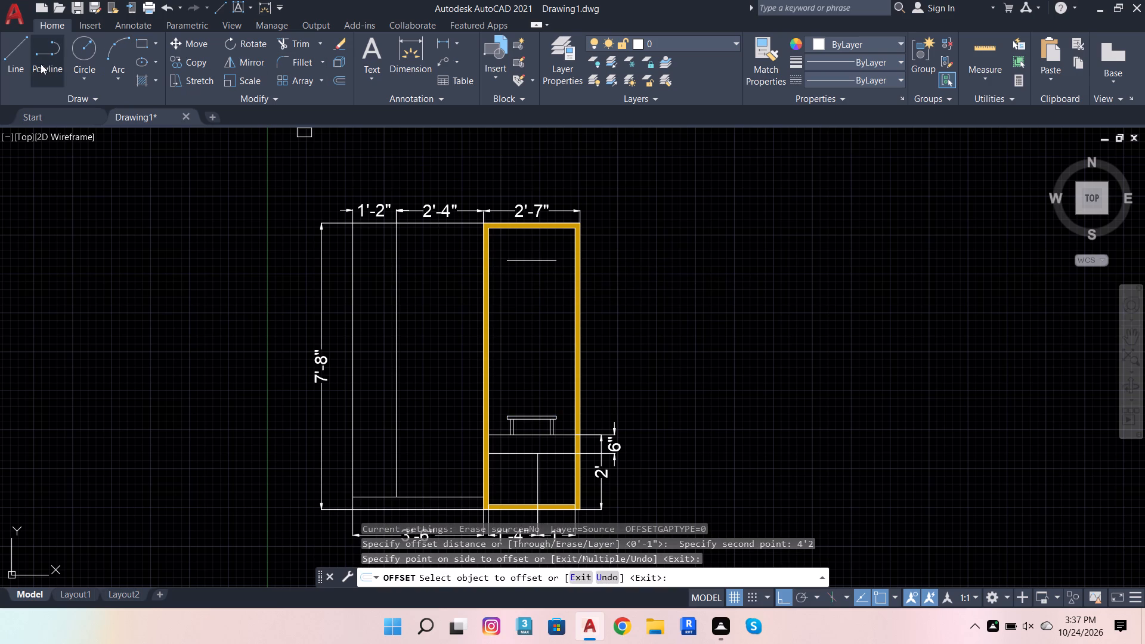
Draw a vertical line from the left end of the offset line down to the tabletop's upper-left corner.
{"action": "left_click", "coordinate": [21, 57]}
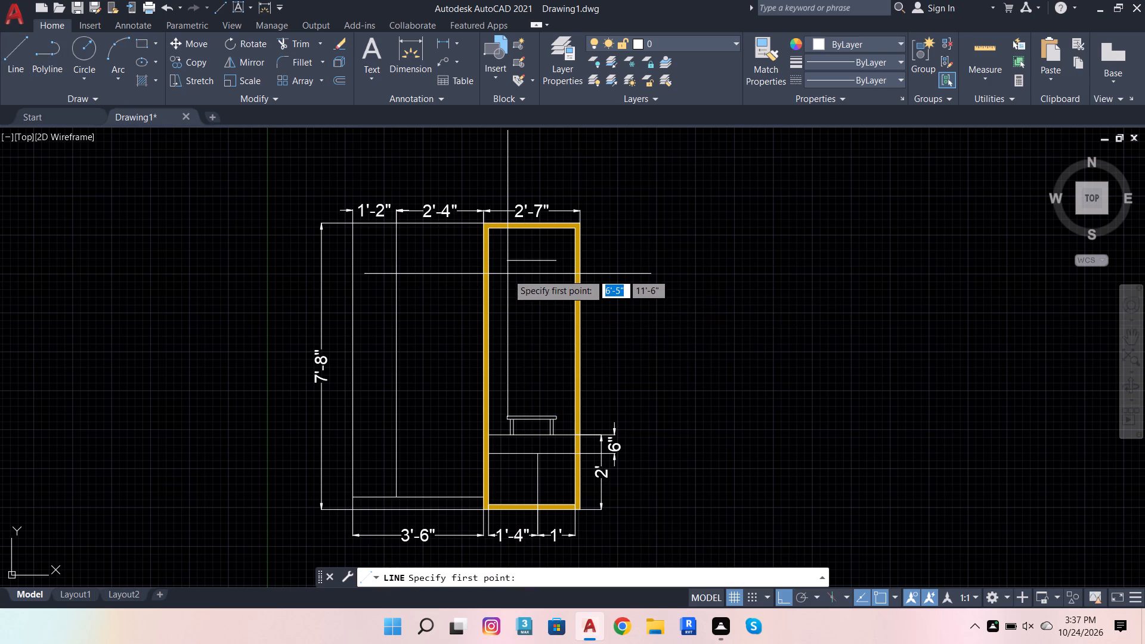
{"action": "left_click", "coordinate": [509, 263]}
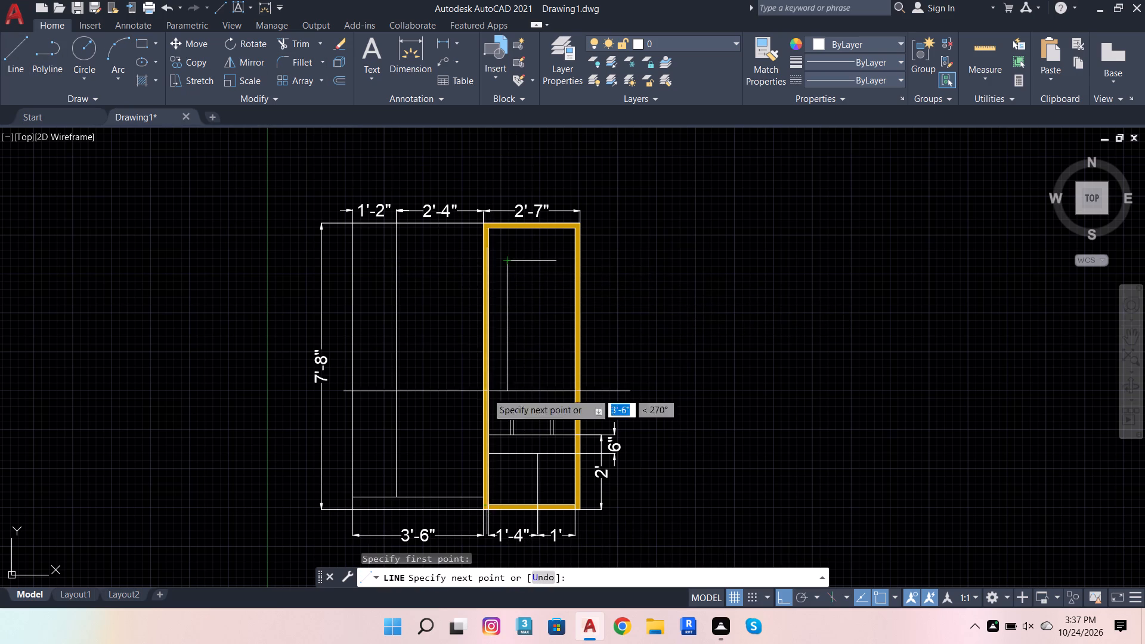
{"action": "scroll", "coordinate": [494, 414], "scroll_direction": "up", "scroll_amount": 3}
{"action": "left_click", "coordinate": [541, 423]}
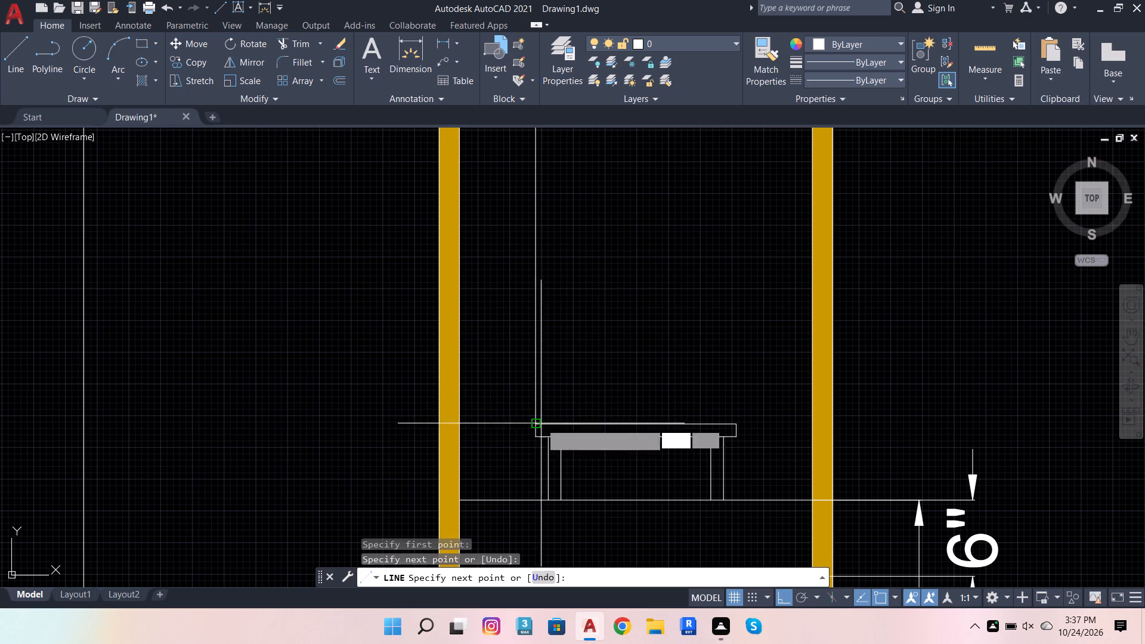
{"action": "key", "text": "space"}
{"action": "scroll", "coordinate": [605, 344], "scroll_direction": "down", "scroll_amount": 2}
Draw a vertical line from the offset line's right end down to the tabletop's upper-right corner, closing the tall rectangle.
{"action": "key", "text": "space"}
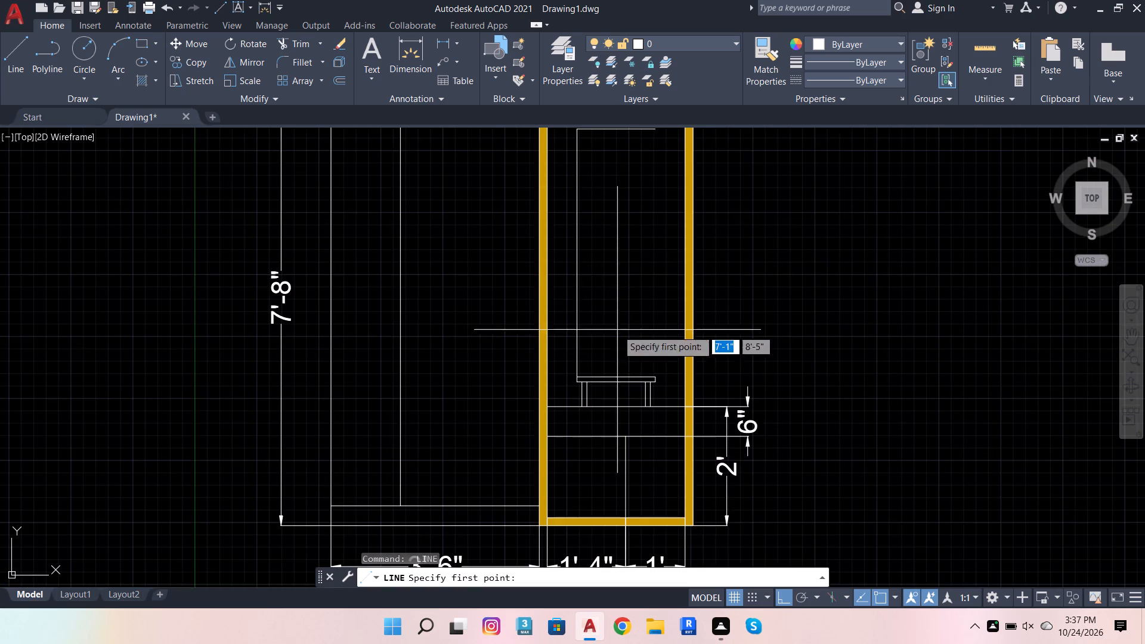
{"action": "scroll", "coordinate": [632, 278], "scroll_direction": "down", "scroll_amount": 2}
{"action": "scroll", "coordinate": [647, 236], "scroll_direction": "up", "scroll_amount": 2}
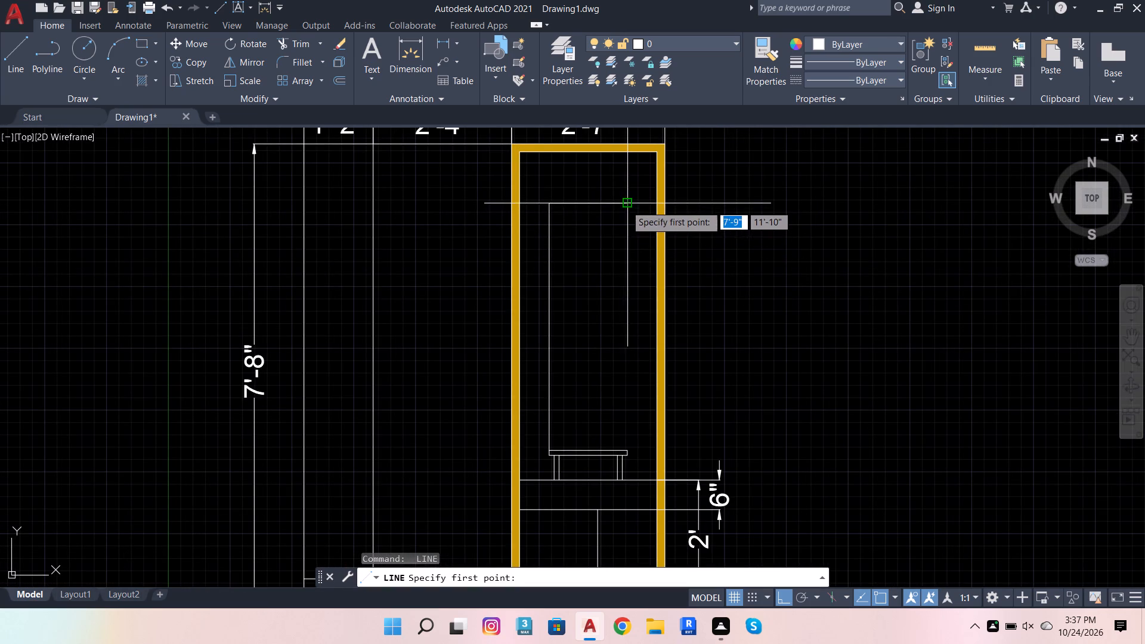
{"action": "left_click", "coordinate": [626, 205]}
{"action": "scroll", "coordinate": [626, 451], "scroll_direction": "up", "scroll_amount": 2}
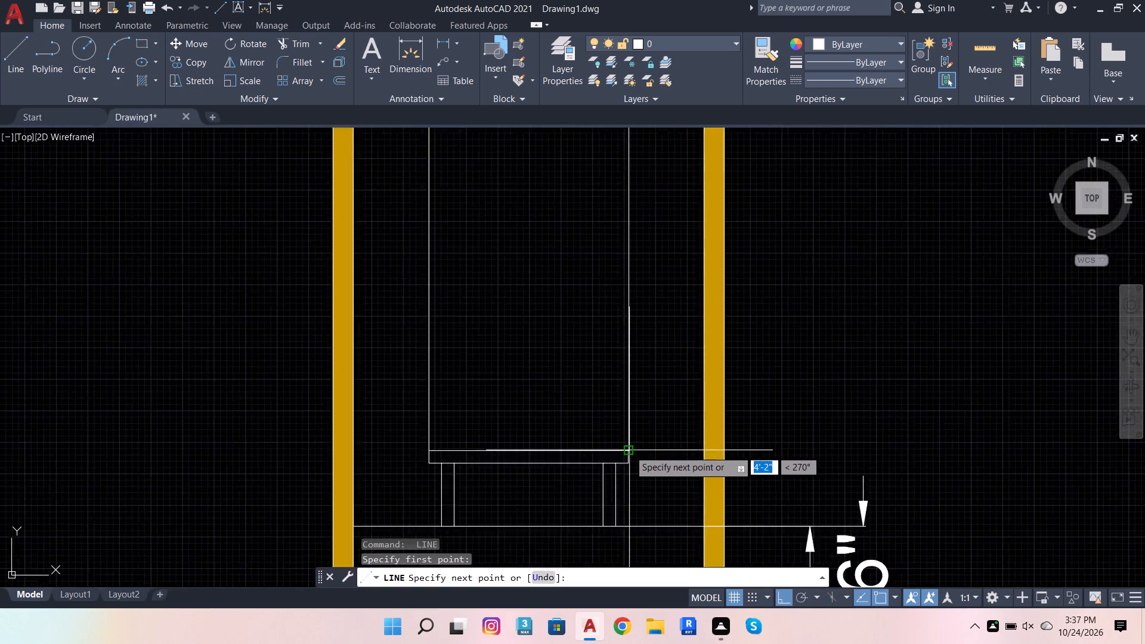
{"action": "scroll", "coordinate": [629, 450], "scroll_direction": "up", "scroll_amount": 2}
{"action": "left_click", "coordinate": [623, 449]}
{"action": "key", "text": "space"}
{"action": "scroll", "coordinate": [671, 420], "scroll_direction": "down", "scroll_amount": 2}
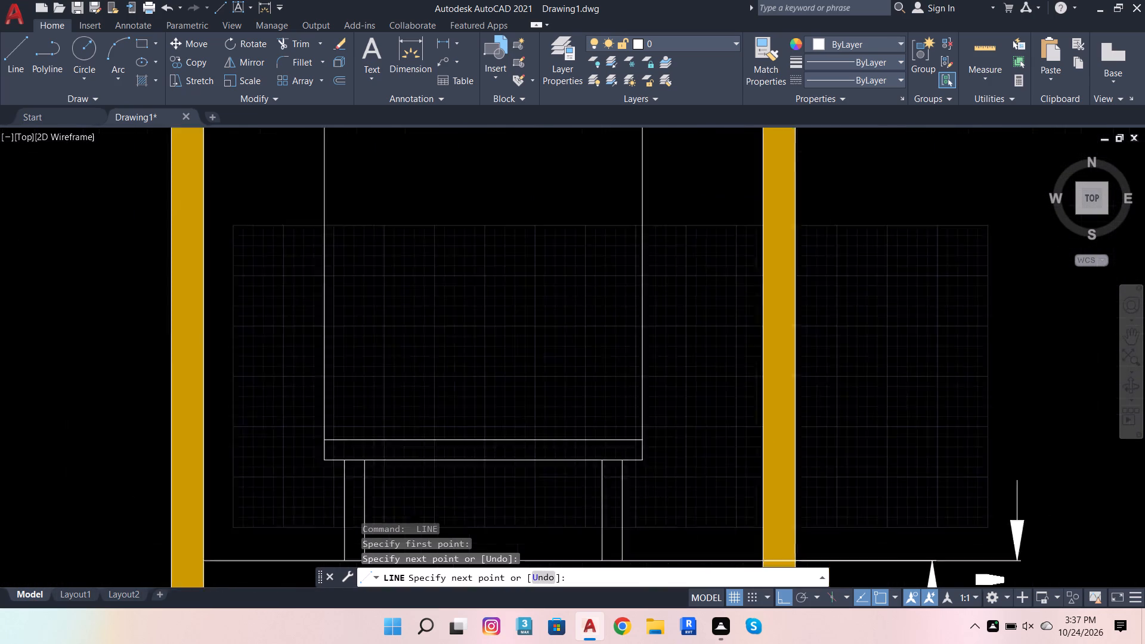
{"action": "scroll", "coordinate": [677, 423], "scroll_direction": "down", "scroll_amount": 2}
{"action": "key", "text": "Escape"}
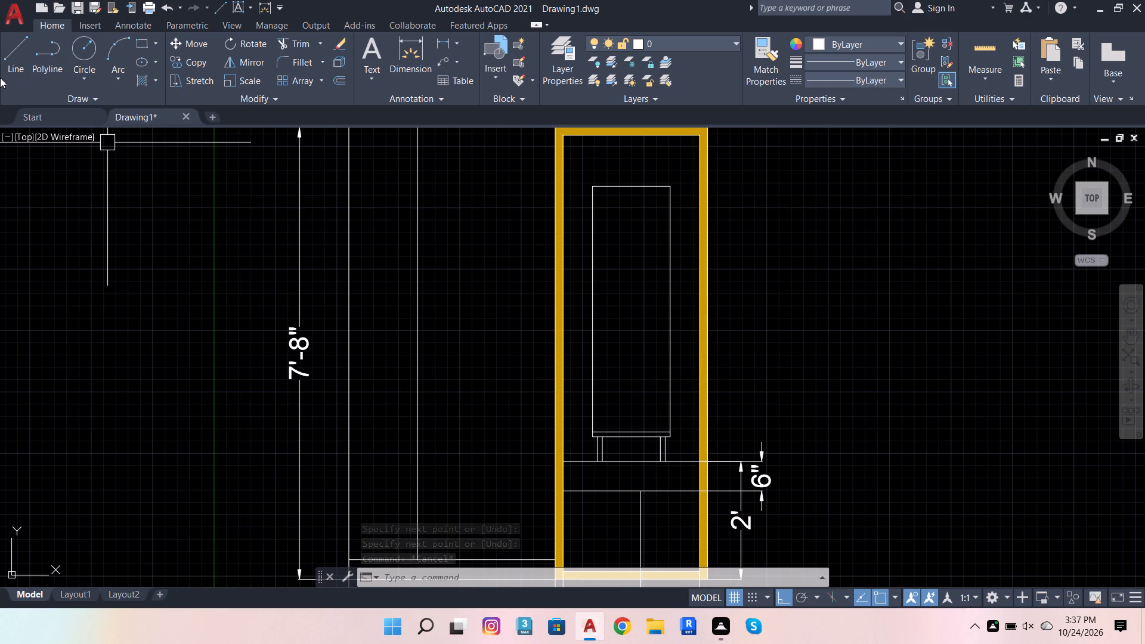
Draw a vertical line from the upper crossline's left end along the hatched wall's inner face to well above the bay.
{"action": "left_click", "coordinate": [16, 57]}
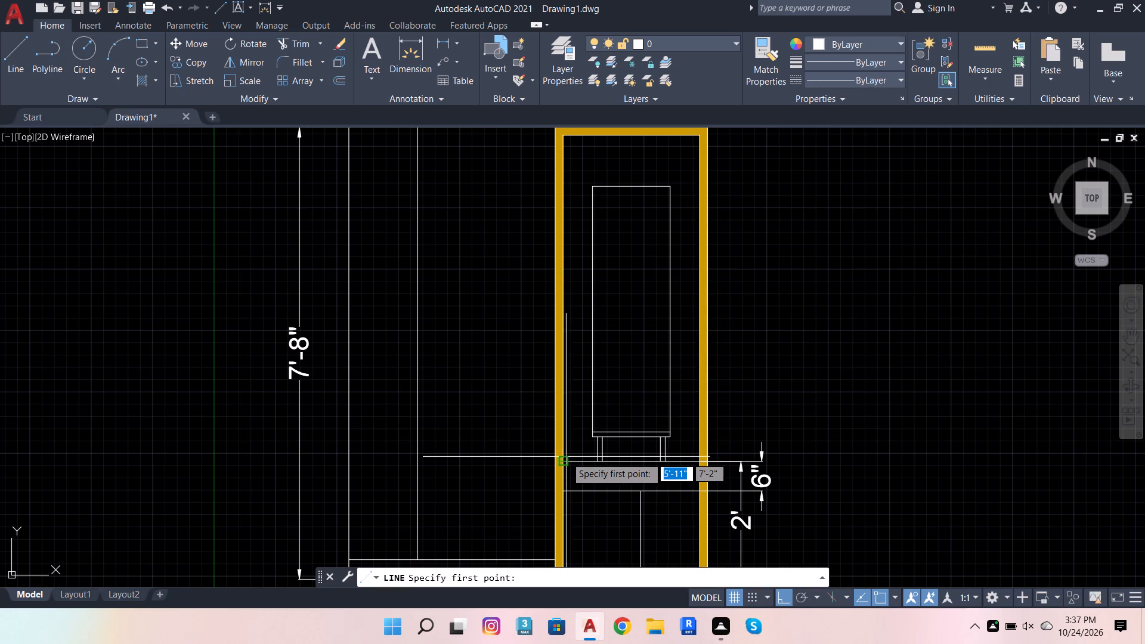
{"action": "left_click", "coordinate": [563, 461]}
{"action": "scroll", "coordinate": [625, 449], "scroll_direction": "down", "scroll_amount": 4}
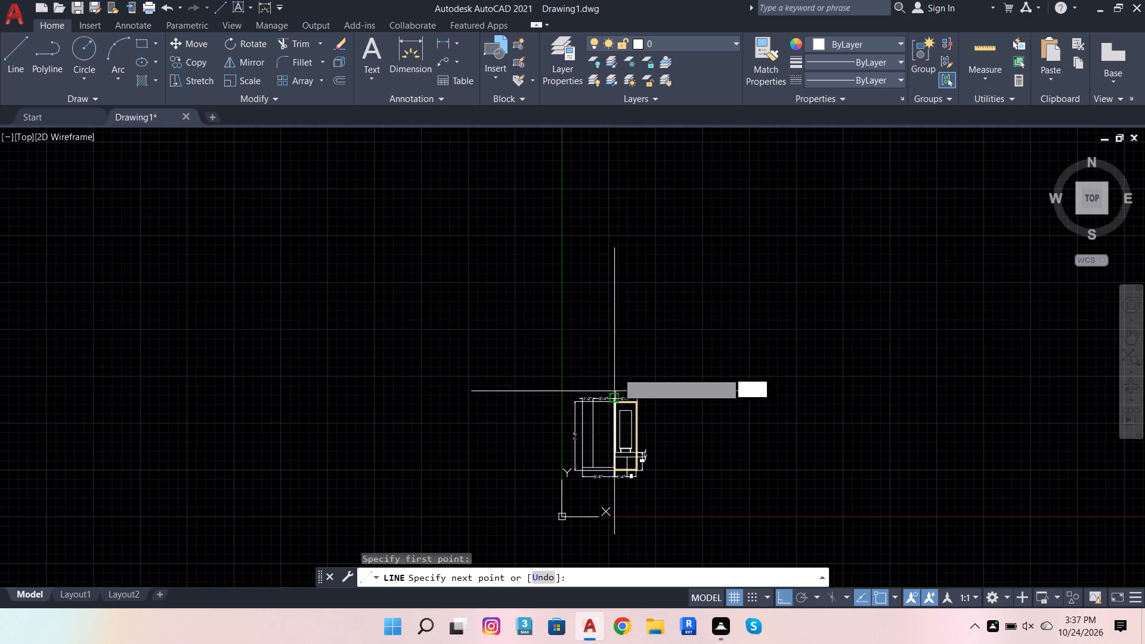
{"action": "scroll", "coordinate": [642, 333], "scroll_direction": "up", "scroll_amount": 1}
{"action": "scroll", "coordinate": [603, 402], "scroll_direction": "up", "scroll_amount": 2}
{"action": "left_click", "coordinate": [603, 402]}
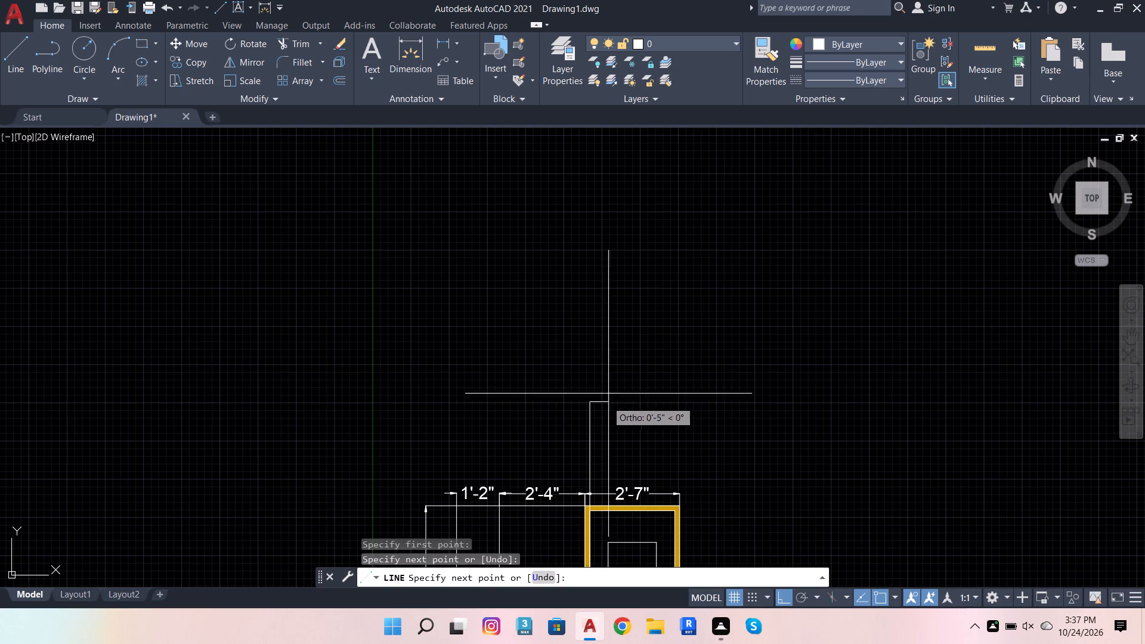
{"action": "key", "text": "Escape"}
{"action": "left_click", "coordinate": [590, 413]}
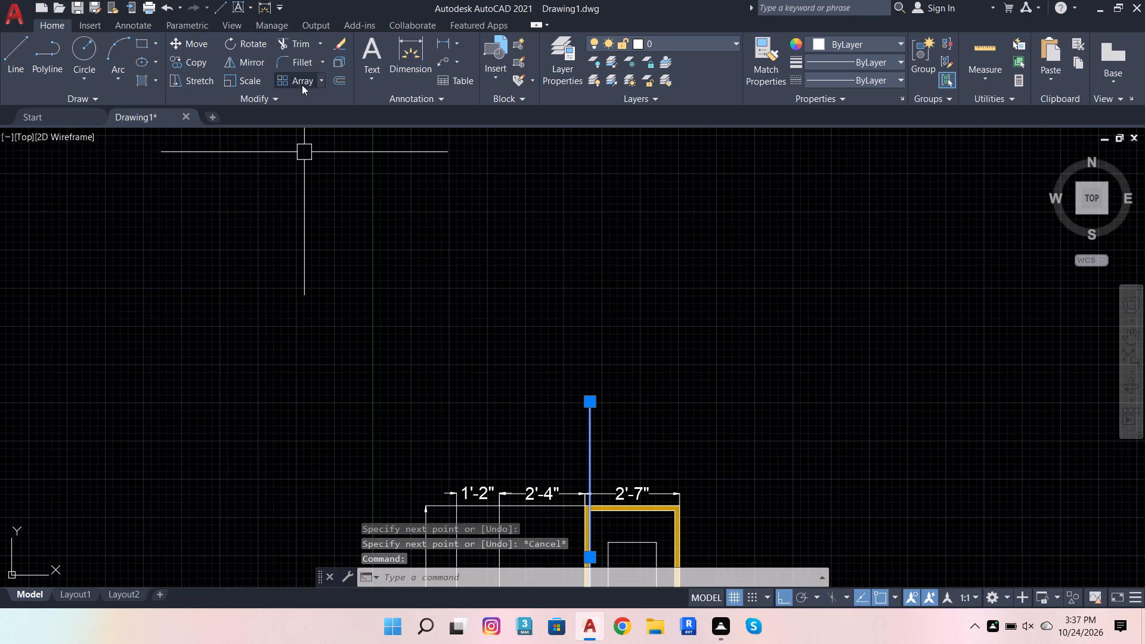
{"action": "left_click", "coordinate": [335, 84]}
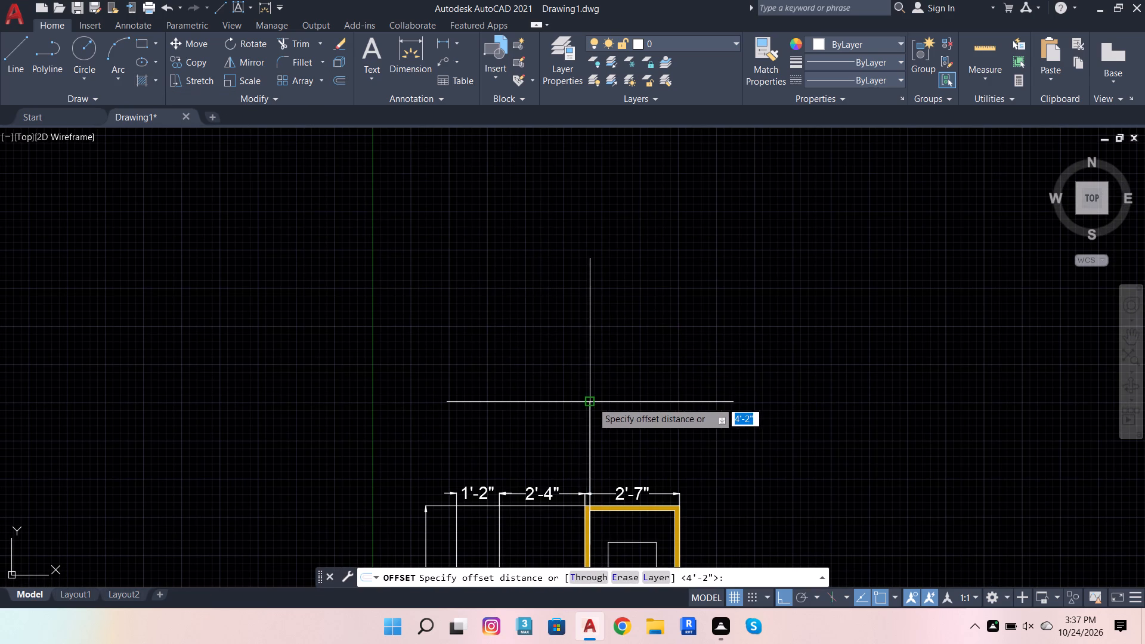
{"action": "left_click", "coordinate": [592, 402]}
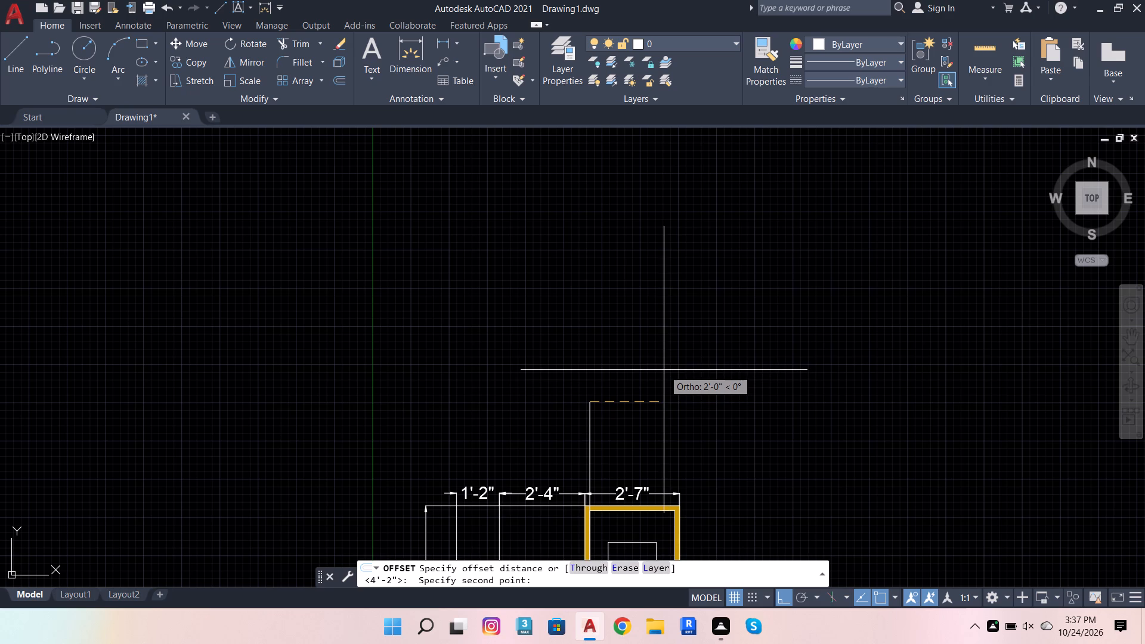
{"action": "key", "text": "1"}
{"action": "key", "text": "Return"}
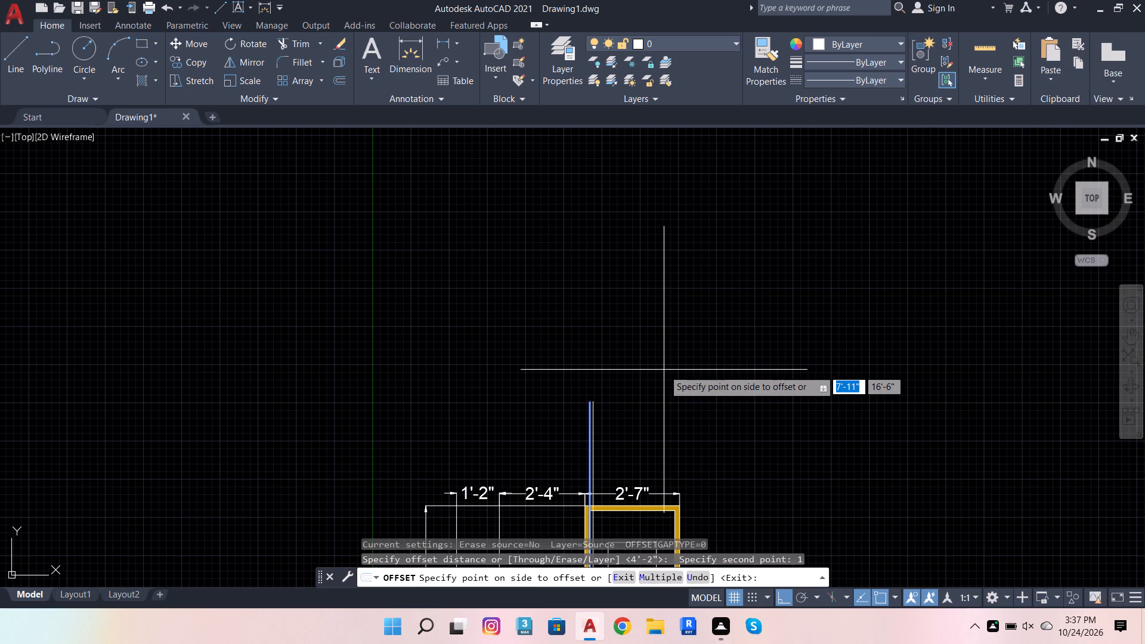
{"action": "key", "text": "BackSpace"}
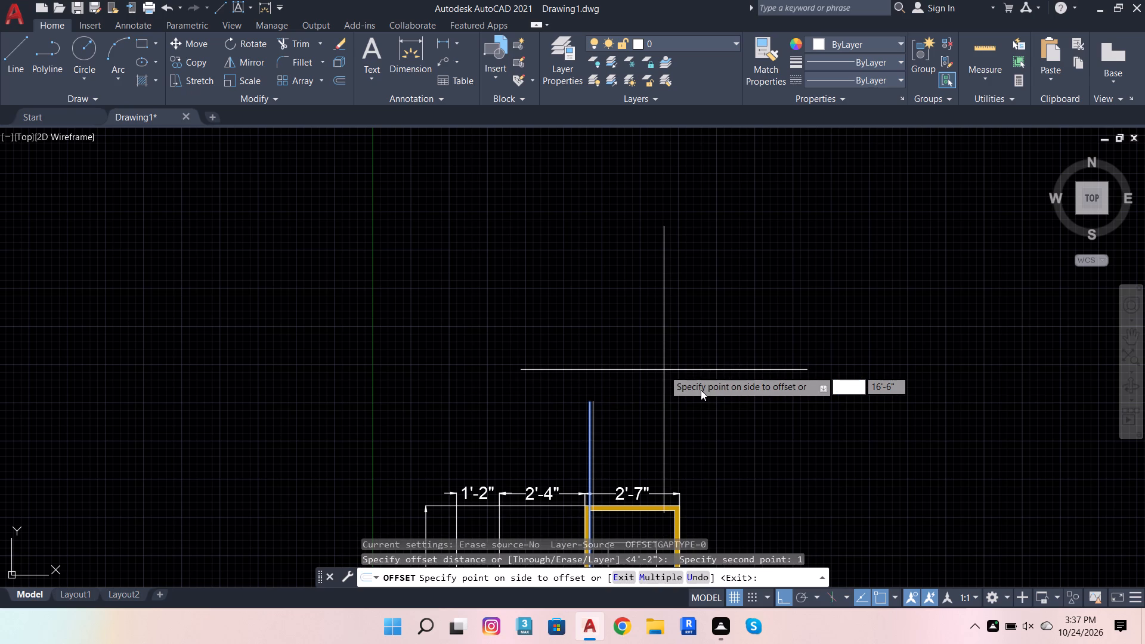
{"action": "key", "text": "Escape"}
Offset the long vertical line at the bay's left inner face by 1.6" to the right.
{"action": "left_click", "coordinate": [601, 408]}
{"action": "left_click_drag", "start_coordinate": [558, 397], "coordinate": [559, 396]}
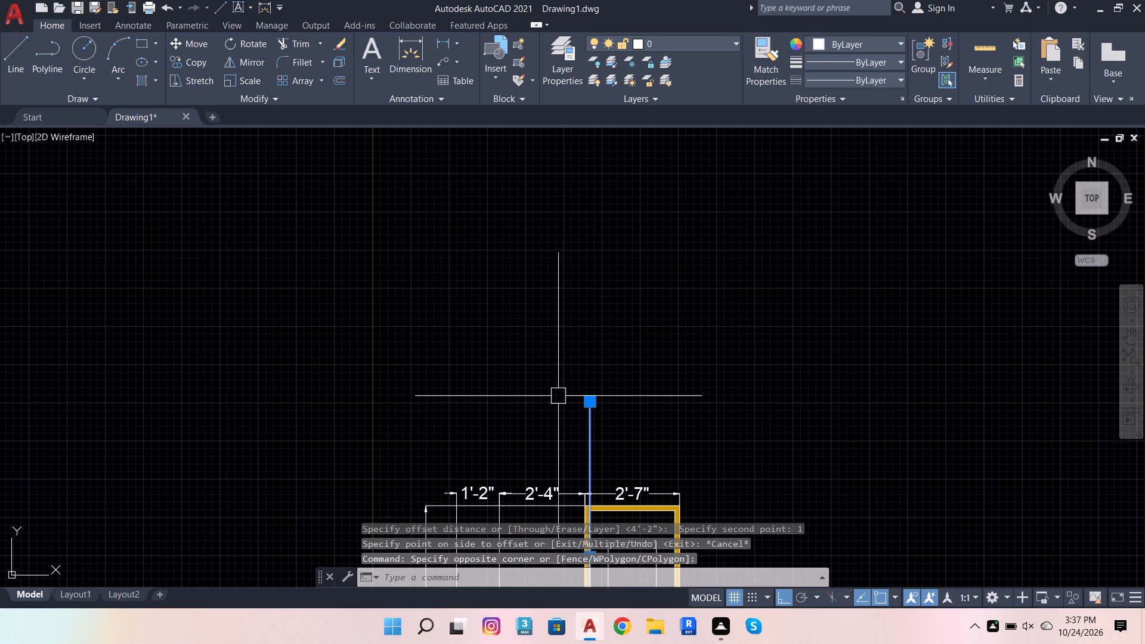
{"action": "left_click_drag", "start_coordinate": [559, 396], "coordinate": [564, 385]}
{"action": "left_click", "coordinate": [340, 88]}
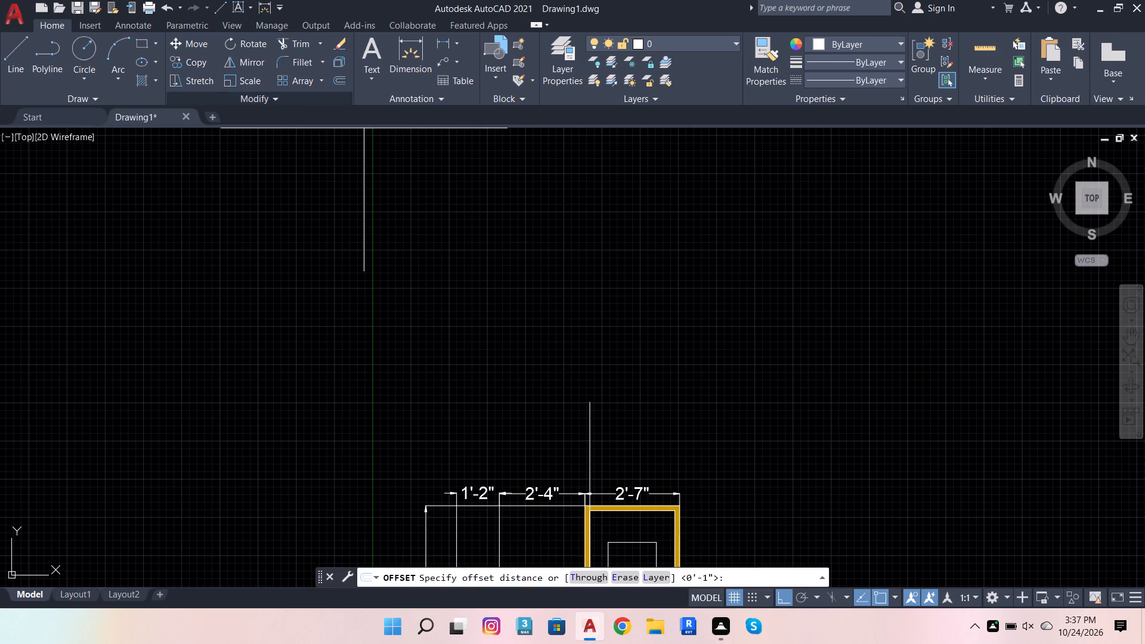
{"action": "left_click", "coordinate": [589, 403]}
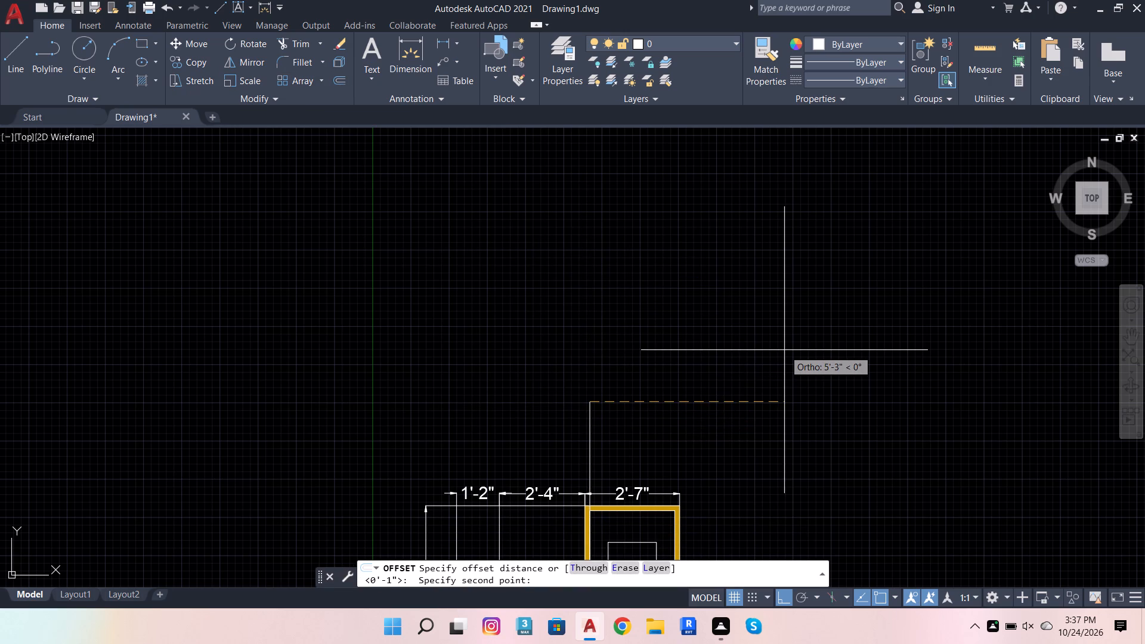
{"action": "type", "text": "1."}
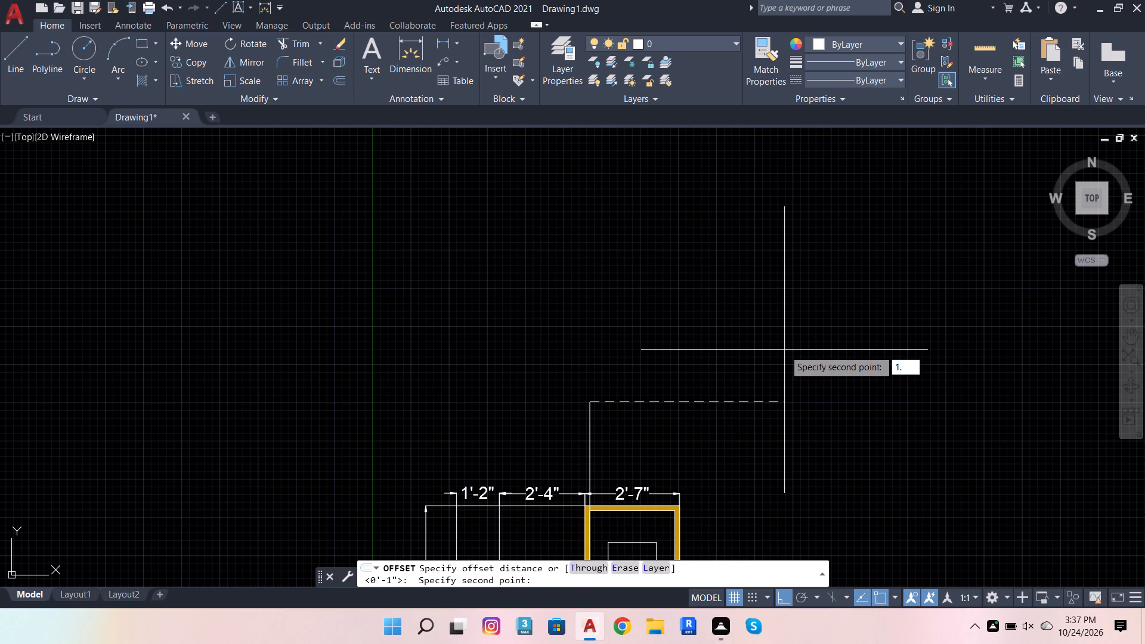
{"action": "key", "text": "6"}
{"action": "key", "text": "Return"}
{"action": "left_click", "coordinate": [784, 350]}
Offset the newest vertical line to the right by 1.6" repeatedly, adding seven more evenly spaced lines across the bay.
{"action": "scroll", "coordinate": [658, 284], "scroll_direction": "down", "scroll_amount": 3}
{"action": "scroll", "coordinate": [655, 338], "scroll_direction": "up", "scroll_amount": 3}
{"action": "scroll", "coordinate": [624, 300], "scroll_direction": "up", "scroll_amount": 1}
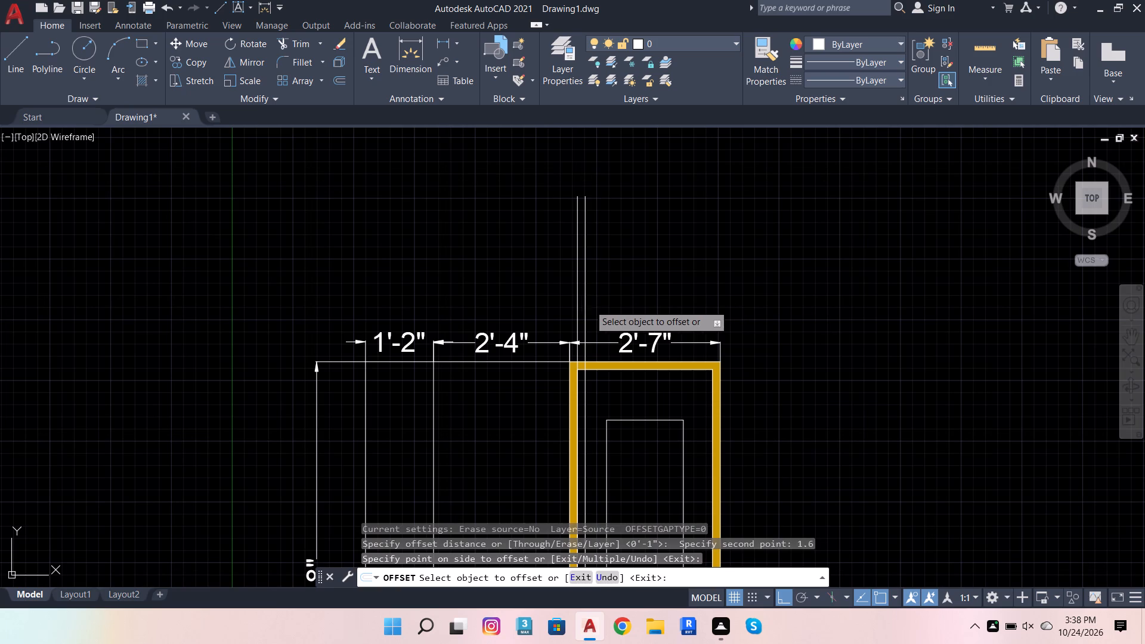
{"action": "left_click", "coordinate": [589, 305]}
{"action": "left_click", "coordinate": [629, 296]}
{"action": "left_click", "coordinate": [596, 302]}
{"action": "left_click", "coordinate": [632, 298]}
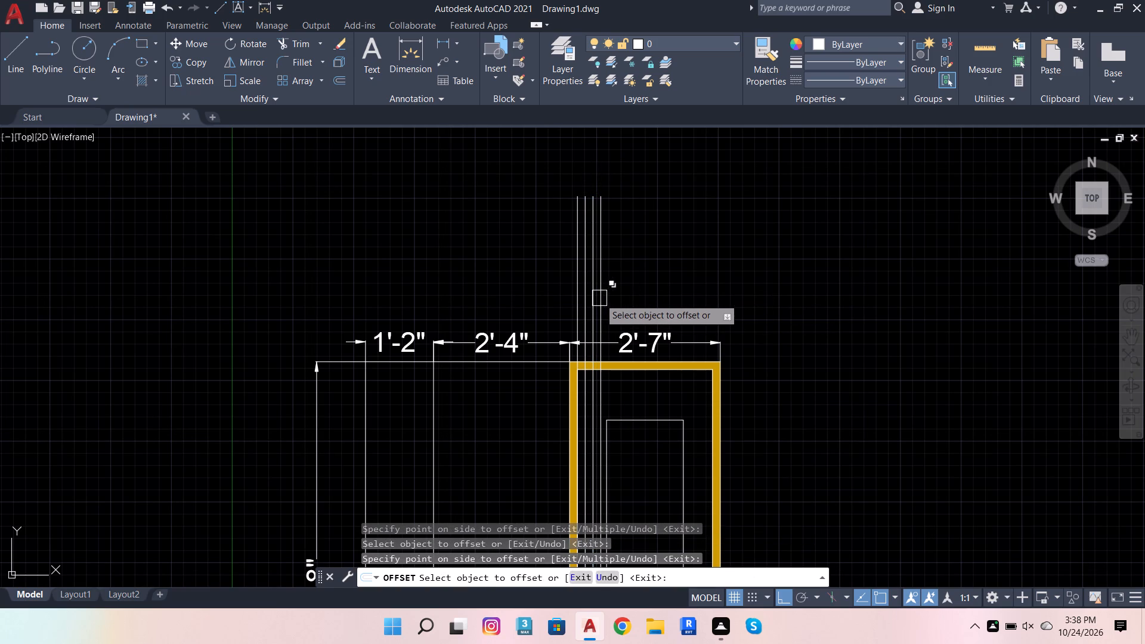
{"action": "left_click", "coordinate": [601, 298]}
{"action": "left_click", "coordinate": [643, 298]}
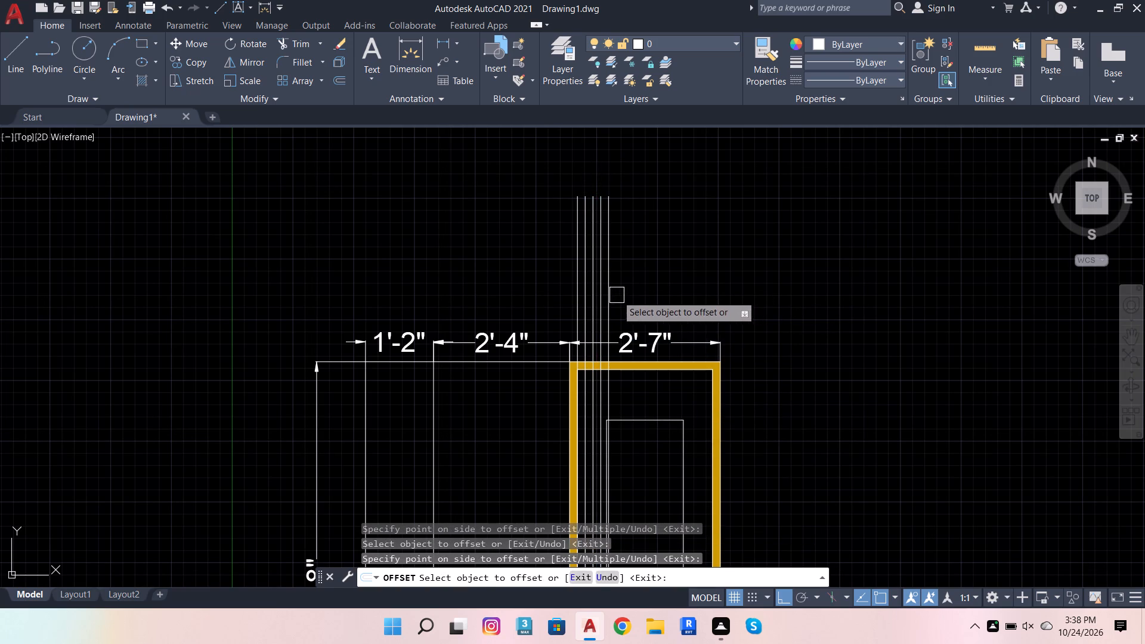
{"action": "left_click", "coordinate": [615, 294]}
{"action": "left_click", "coordinate": [663, 293]}
{"action": "left_click", "coordinate": [619, 302]}
{"action": "left_click", "coordinate": [657, 290]}
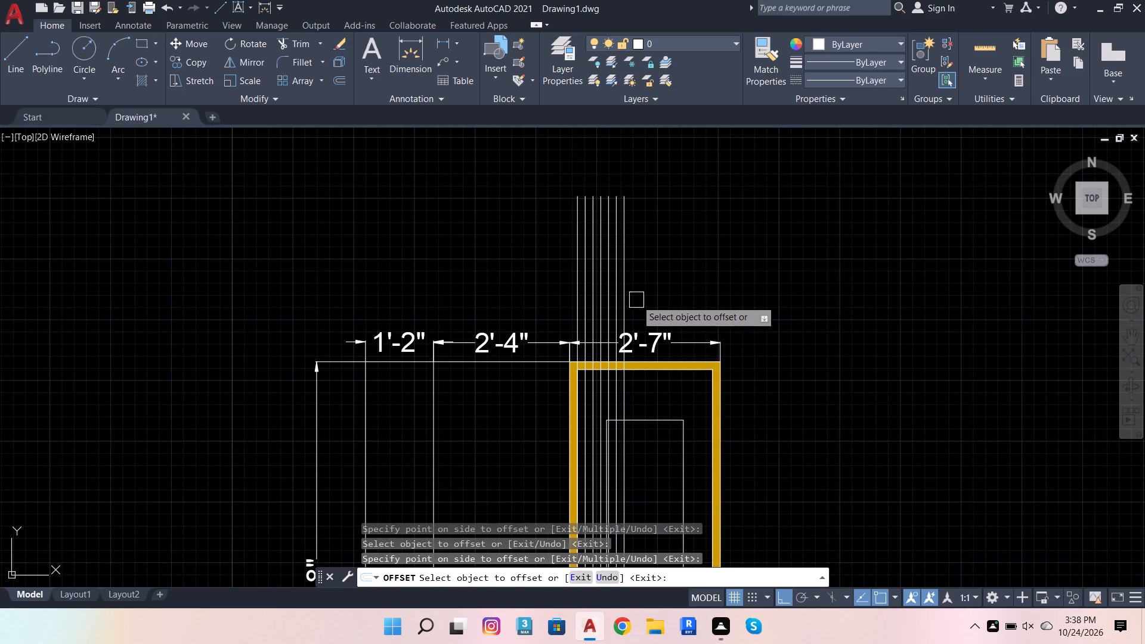
{"action": "left_click", "coordinate": [632, 300]}
{"action": "left_click", "coordinate": [665, 299]}
{"action": "left_click", "coordinate": [637, 295]}
{"action": "left_click", "coordinate": [664, 296]}
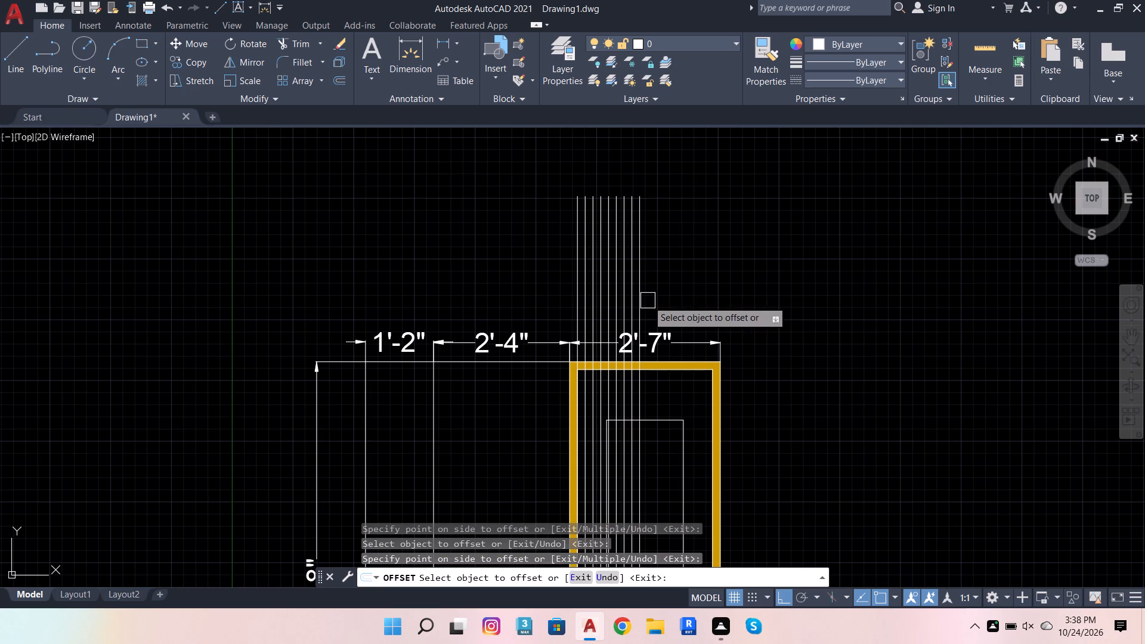
Continue the 1.6" offsets to the right with nine more vertical lines, reaching the bay's right inner face.
{"action": "left_click_drag", "start_coordinate": [646, 301], "coordinate": [679, 304]}
{"action": "left_click", "coordinate": [686, 302]}
{"action": "left_click", "coordinate": [653, 299]}
{"action": "left_click", "coordinate": [671, 301]}
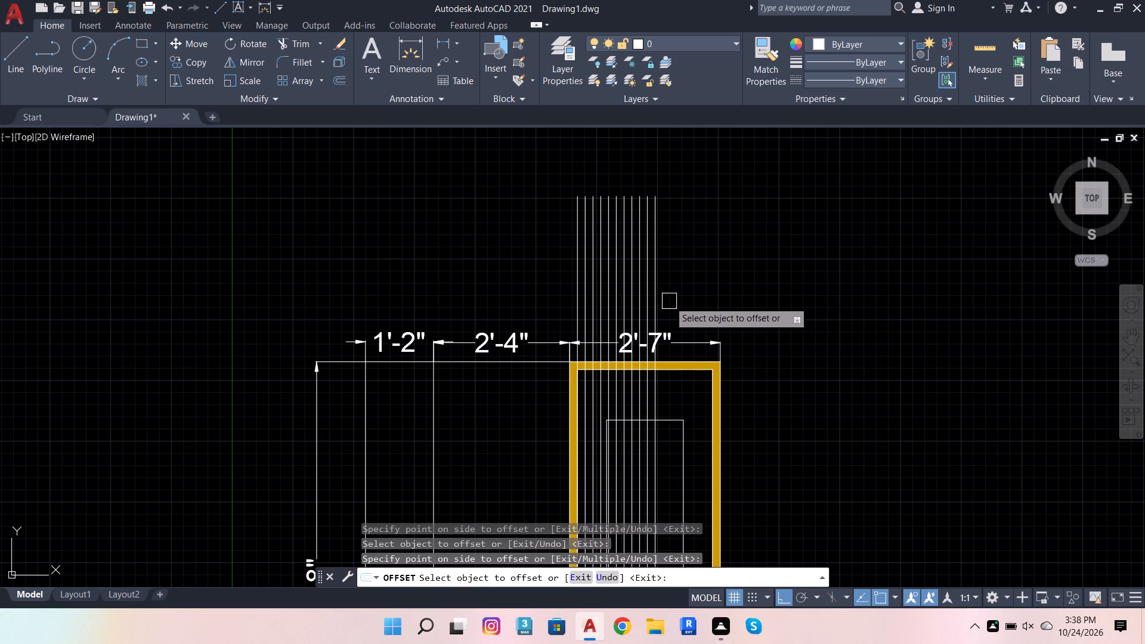
{"action": "left_click", "coordinate": [661, 299]}
{"action": "left_click", "coordinate": [677, 298]}
{"action": "left_click", "coordinate": [671, 294]}
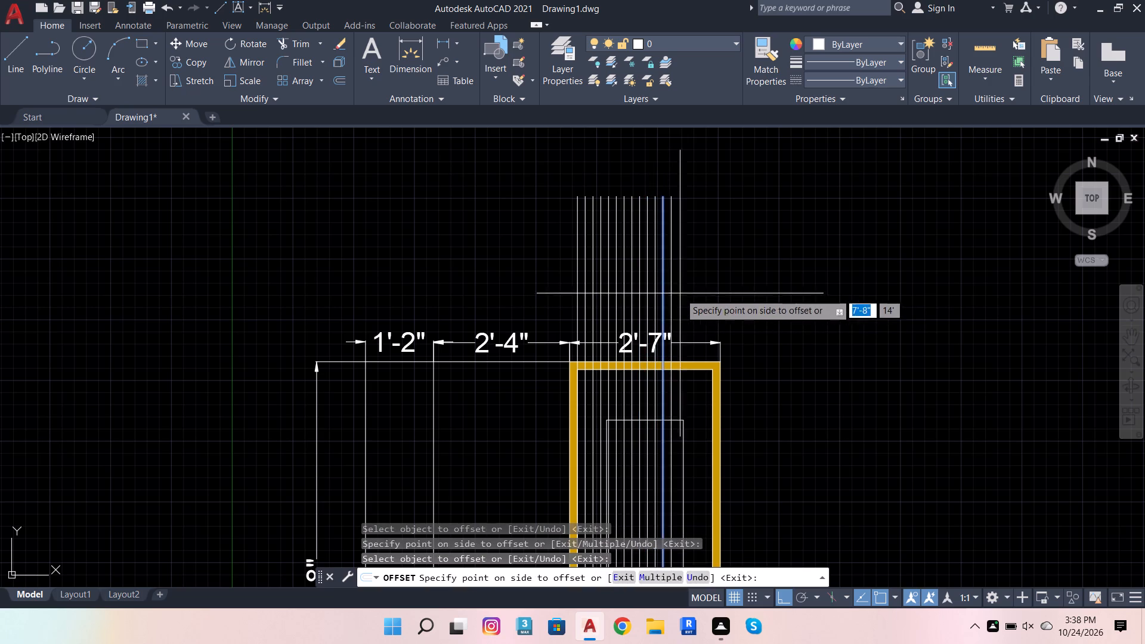
{"action": "left_click", "coordinate": [680, 293]}
{"action": "left_click", "coordinate": [674, 296]}
{"action": "left_click", "coordinate": [695, 294]}
{"action": "left_click", "coordinate": [685, 297]}
{"action": "left_click", "coordinate": [731, 285]}
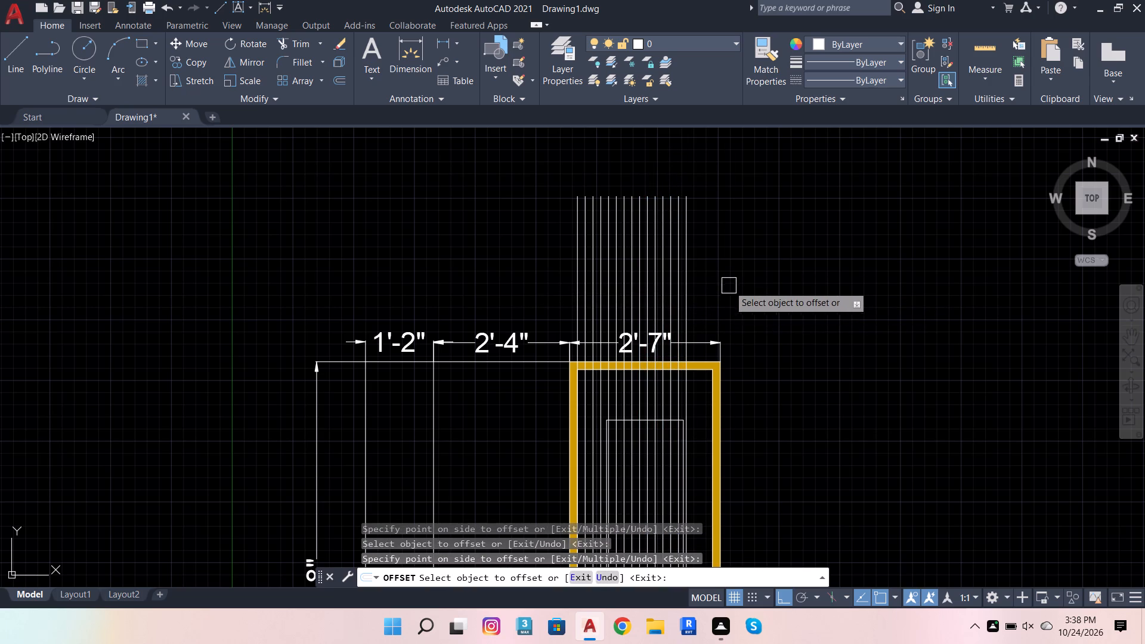
{"action": "left_click", "coordinate": [688, 294]}
{"action": "left_click", "coordinate": [707, 295]}
{"action": "left_click", "coordinate": [699, 301]}
{"action": "left_click", "coordinate": [741, 289]}
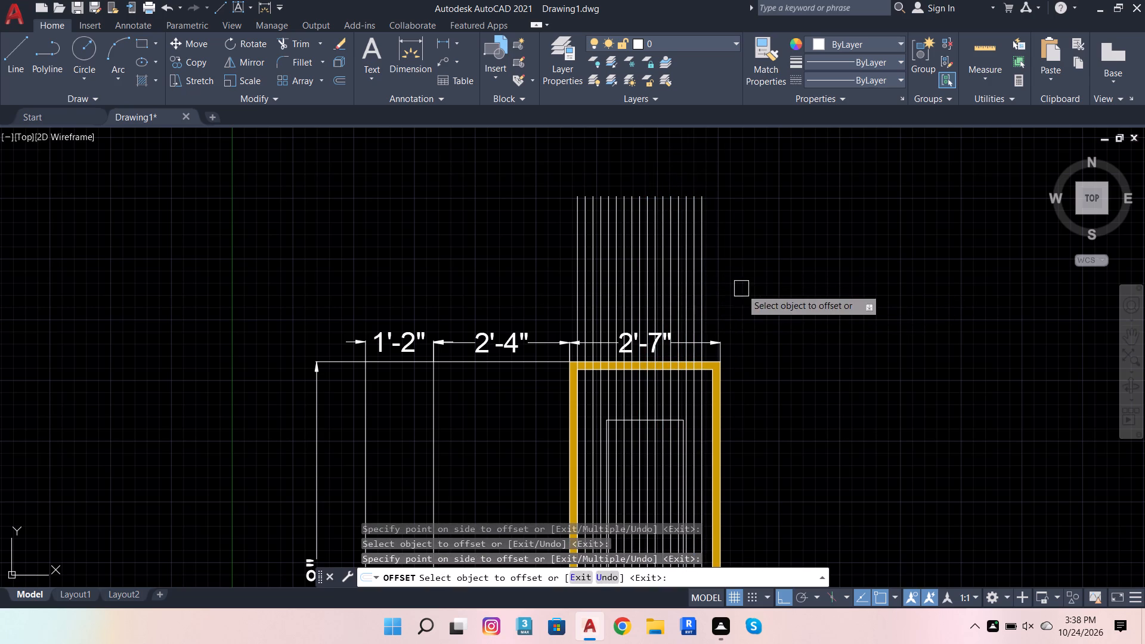
{"action": "left_click", "coordinate": [703, 309]}
{"action": "left_click", "coordinate": [751, 295]}
Trim away all vertical line segments inside the tall rectangle.
{"action": "scroll", "coordinate": [878, 267], "scroll_direction": "down", "scroll_amount": 1}
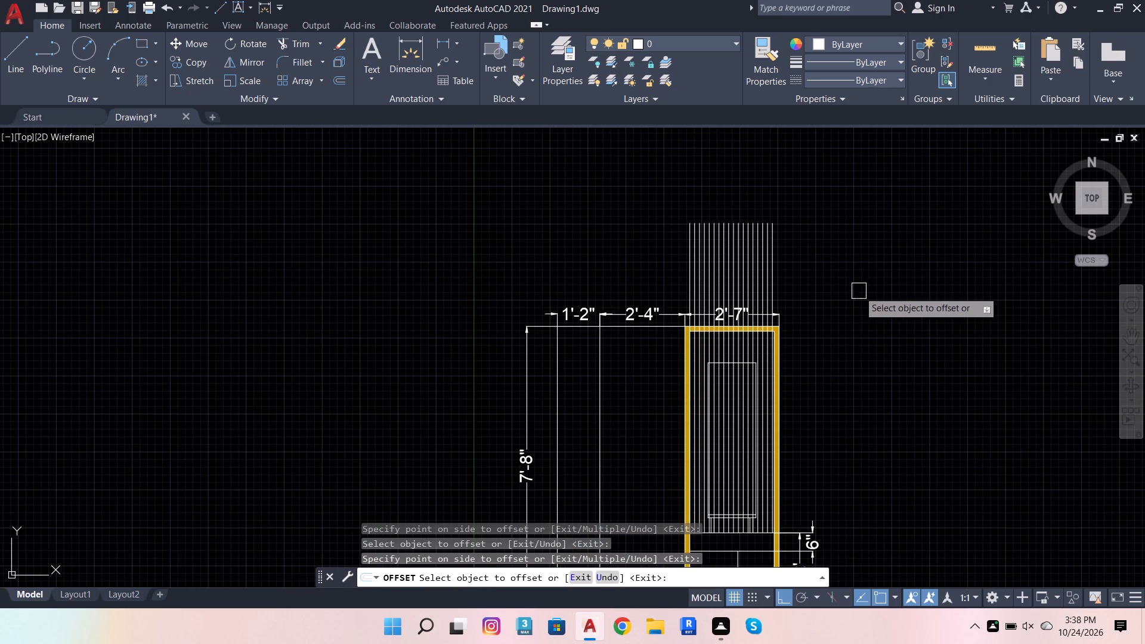
{"action": "scroll", "coordinate": [852, 305], "scroll_direction": "up", "scroll_amount": 1}
{"action": "scroll", "coordinate": [588, 64], "scroll_direction": "down", "scroll_amount": 3}
{"action": "scroll", "coordinate": [669, 303], "scroll_direction": "down", "scroll_amount": 2}
{"action": "scroll", "coordinate": [664, 428], "scroll_direction": "up", "scroll_amount": 2}
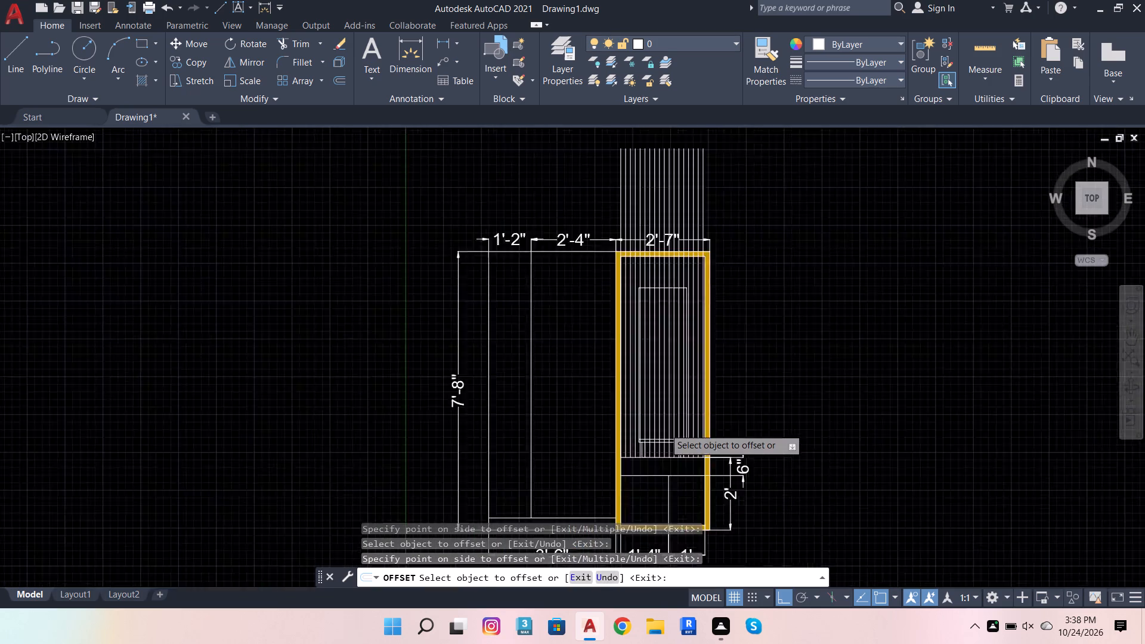
{"action": "scroll", "coordinate": [664, 428], "scroll_direction": "up", "scroll_amount": 2}
{"action": "scroll", "coordinate": [642, 364], "scroll_direction": "down", "scroll_amount": 3}
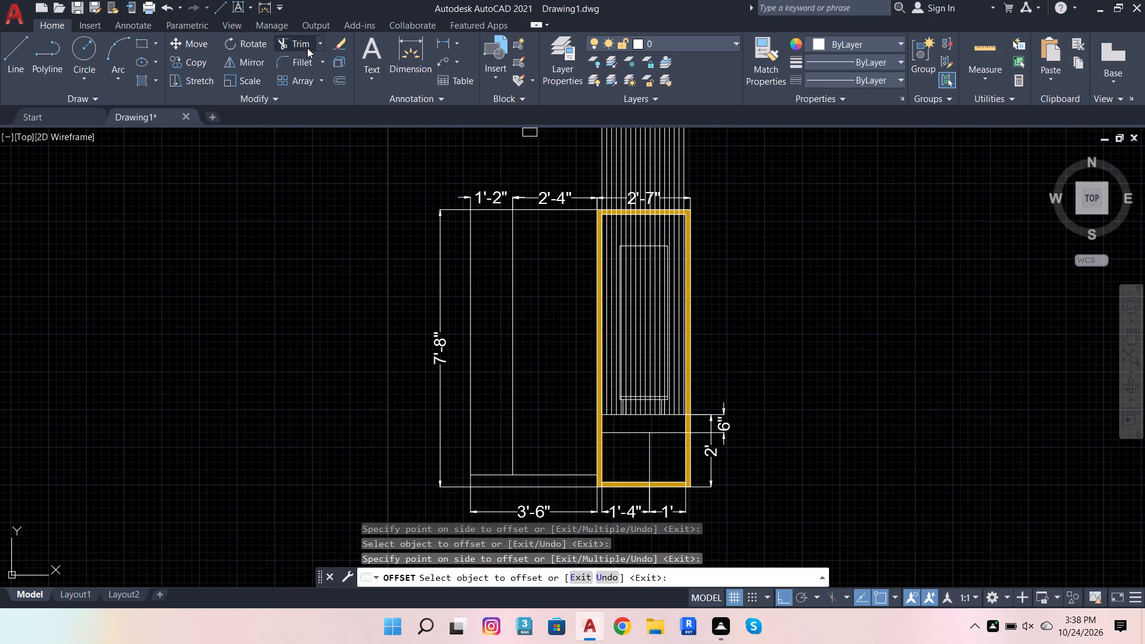
{"action": "left_click", "coordinate": [307, 48]}
{"action": "scroll", "coordinate": [645, 330], "scroll_direction": "up", "scroll_amount": 1}
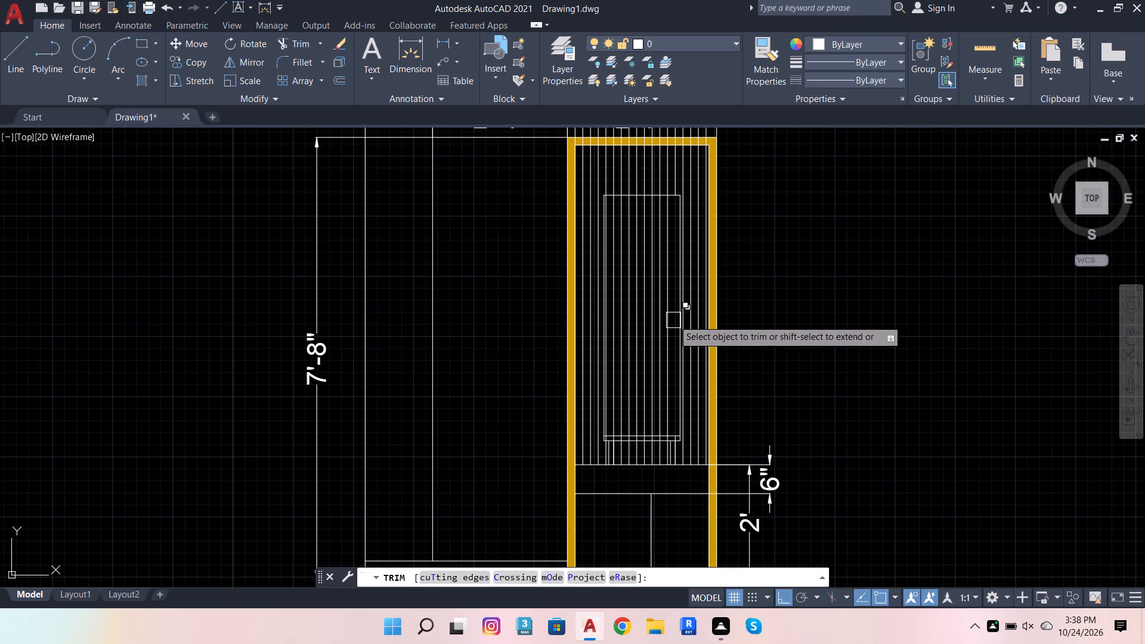
{"action": "left_click", "coordinate": [670, 312]}
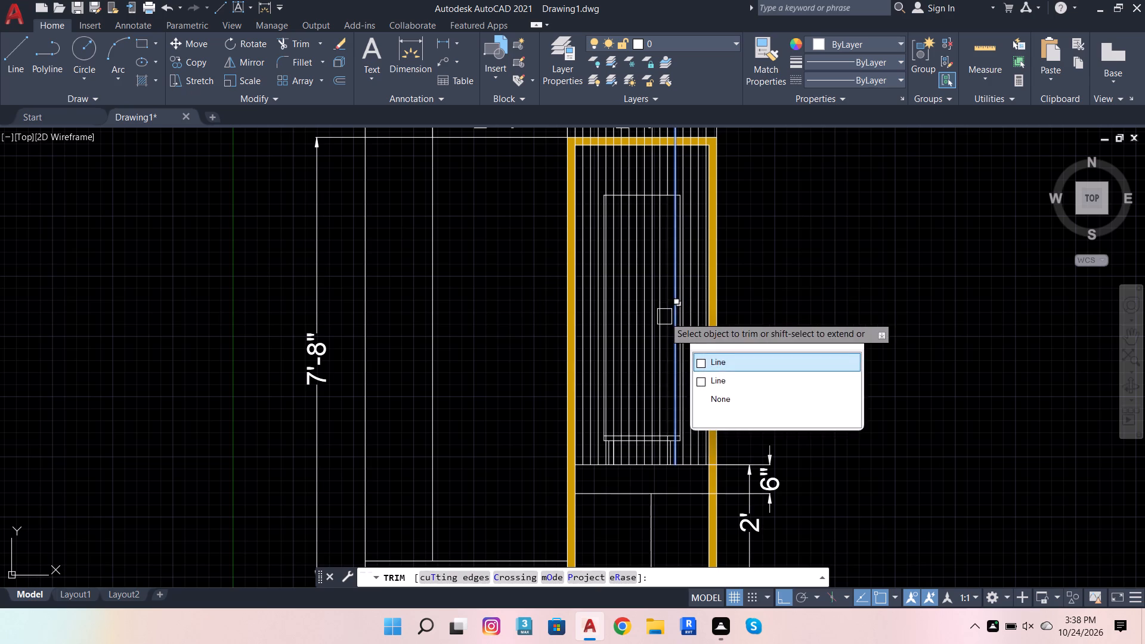
{"action": "left_click", "coordinate": [664, 317]}
{"action": "left_click", "coordinate": [652, 320]}
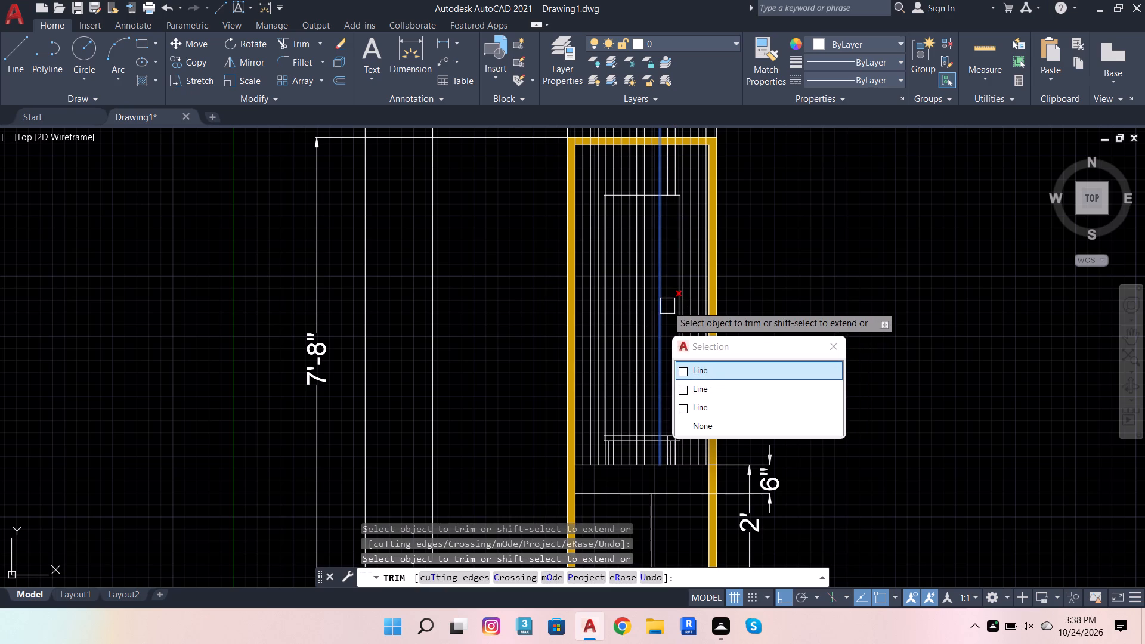
{"action": "left_click", "coordinate": [670, 298]}
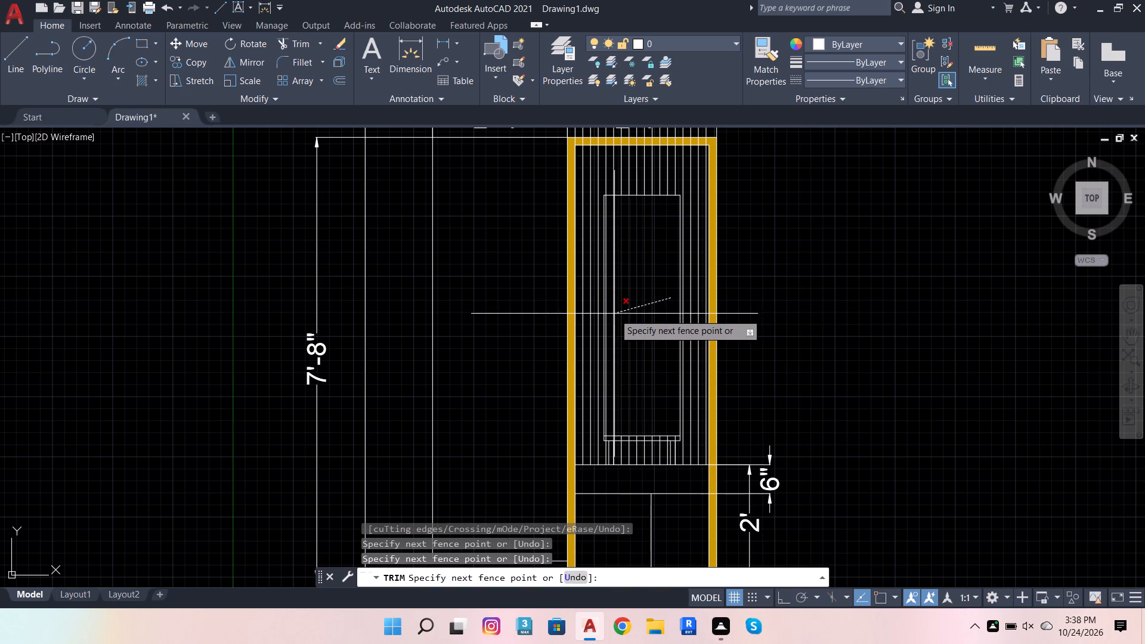
{"action": "left_click", "coordinate": [608, 304]}
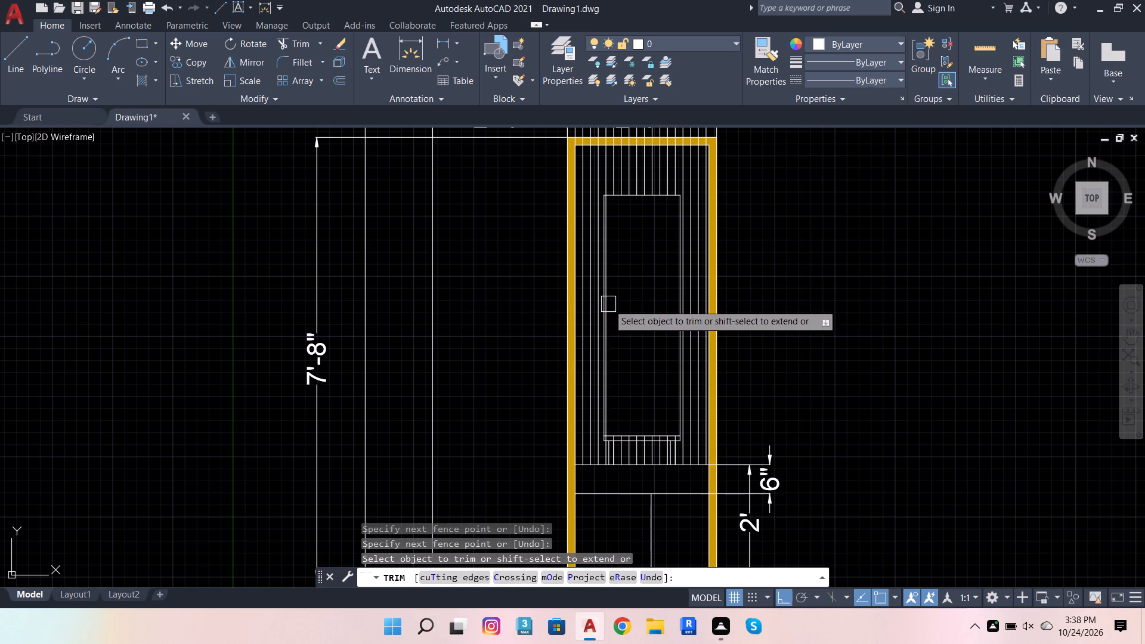
{"action": "left_click", "coordinate": [613, 221]}
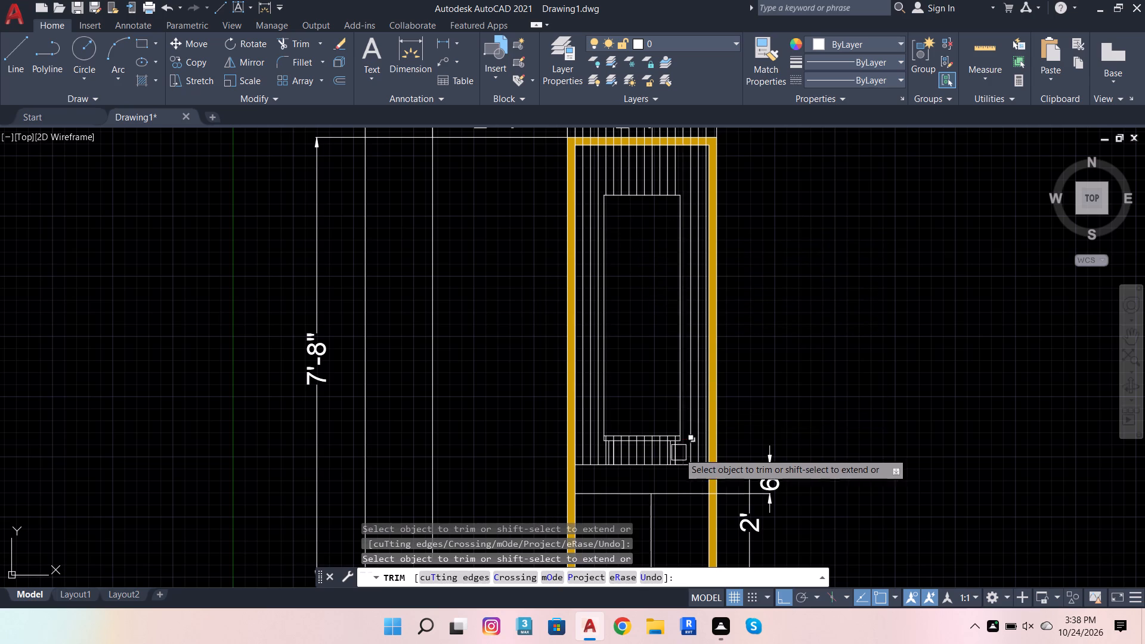
Trim the vertical line segments crossing the thin tabletop beneath the tall rectangle.
{"action": "scroll", "coordinate": [679, 453], "scroll_direction": "up", "scroll_amount": 3}
{"action": "scroll", "coordinate": [666, 399], "scroll_direction": "up", "scroll_amount": 2}
{"action": "left_click", "coordinate": [666, 398]}
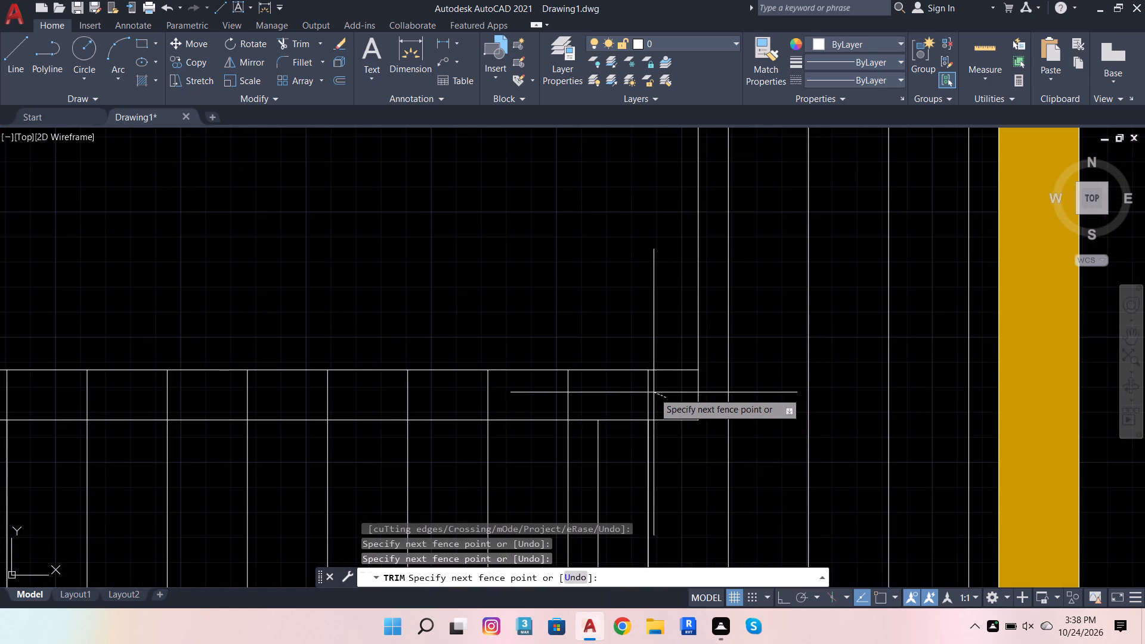
{"action": "scroll", "coordinate": [654, 392], "scroll_direction": "down", "scroll_amount": 2}
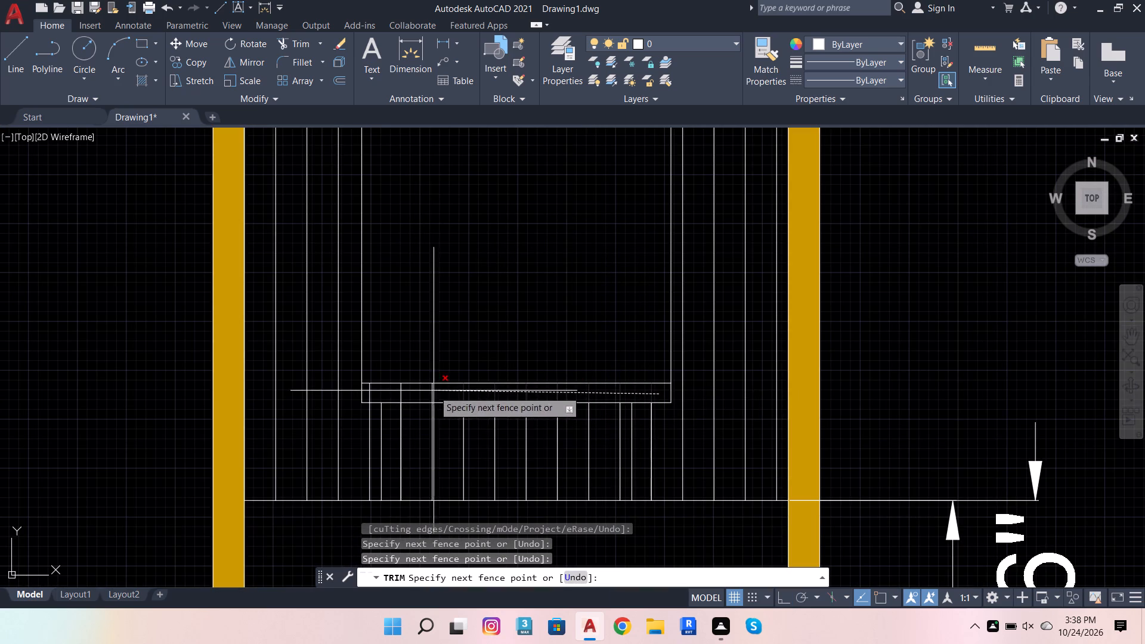
{"action": "left_click", "coordinate": [369, 397]}
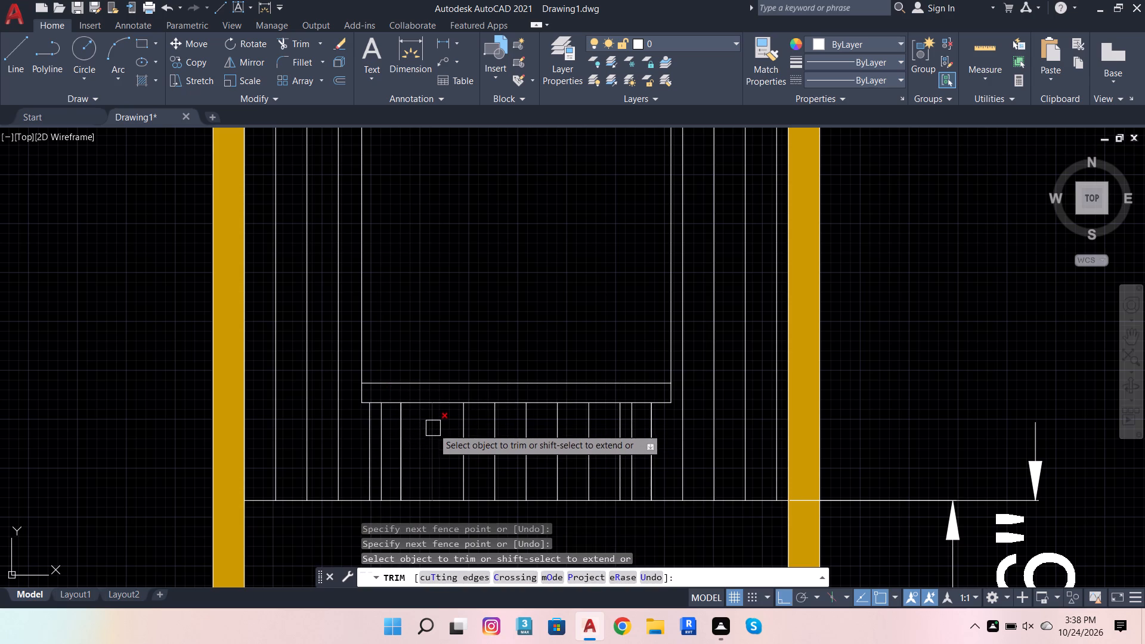
Trim the vertical line segments beneath the tabletop, between and beside the legs, leaving only the table's legs.
{"action": "left_click", "coordinate": [419, 426]}
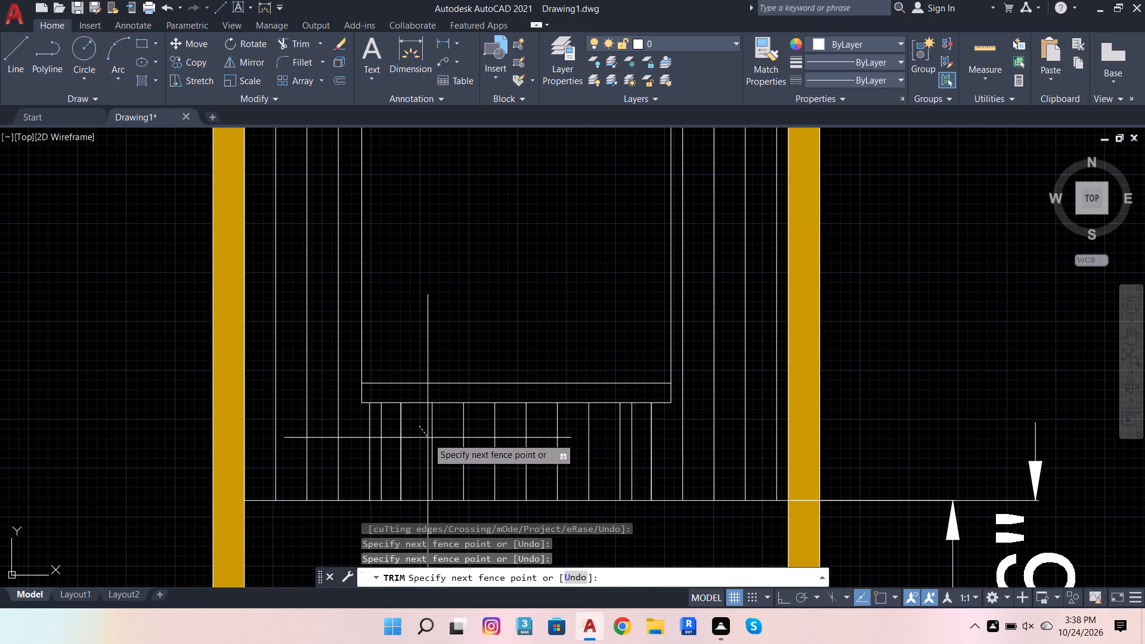
{"action": "key", "text": "Escape"}
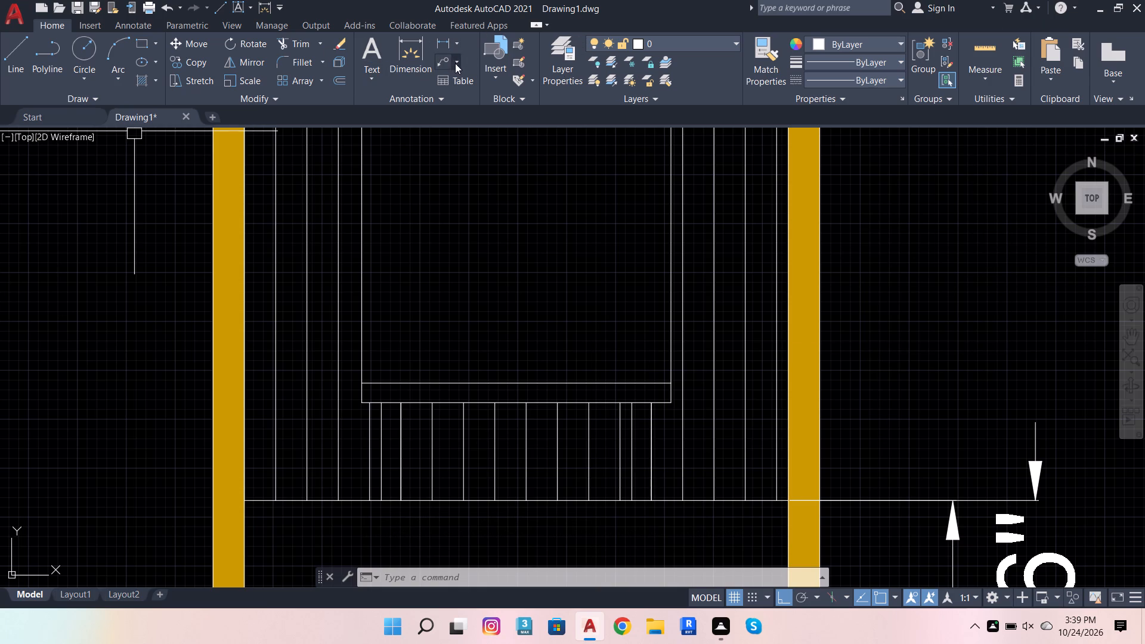
{"action": "left_click", "coordinate": [299, 38]}
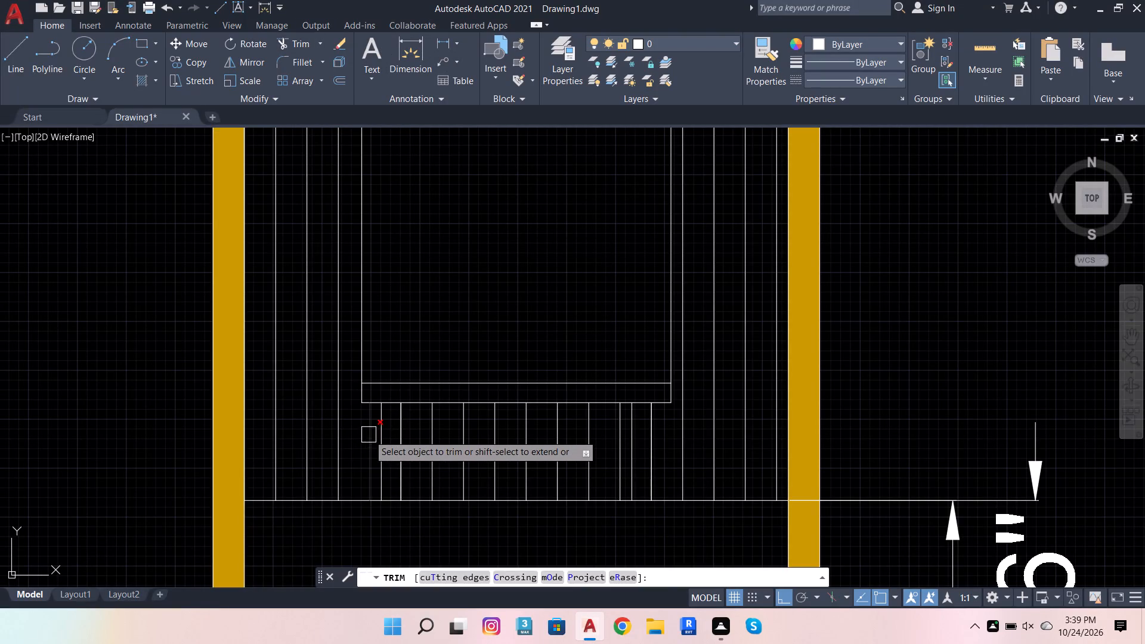
{"action": "left_click", "coordinate": [368, 434]}
{"action": "left_click", "coordinate": [421, 440]}
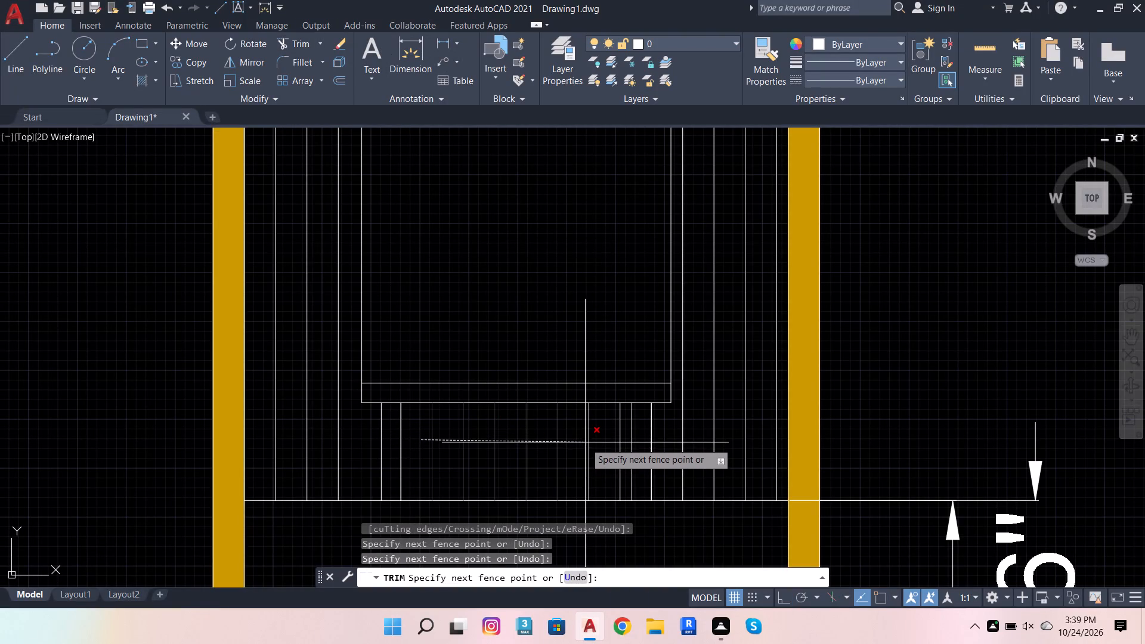
{"action": "left_click", "coordinate": [624, 439]}
{"action": "scroll", "coordinate": [567, 460], "scroll_direction": "down", "scroll_amount": 1}
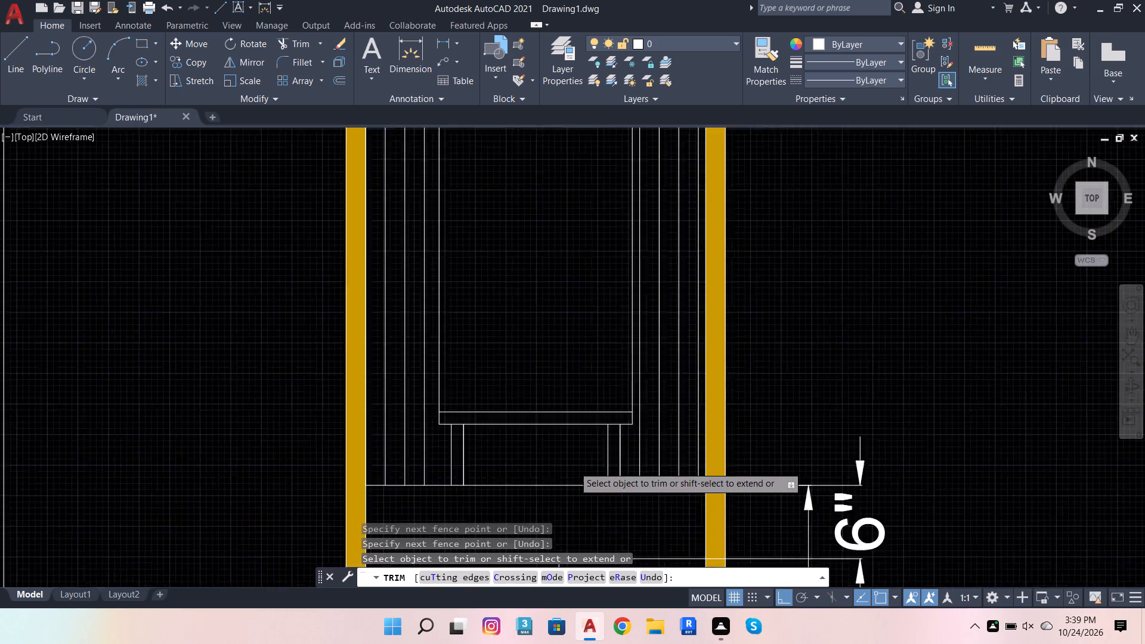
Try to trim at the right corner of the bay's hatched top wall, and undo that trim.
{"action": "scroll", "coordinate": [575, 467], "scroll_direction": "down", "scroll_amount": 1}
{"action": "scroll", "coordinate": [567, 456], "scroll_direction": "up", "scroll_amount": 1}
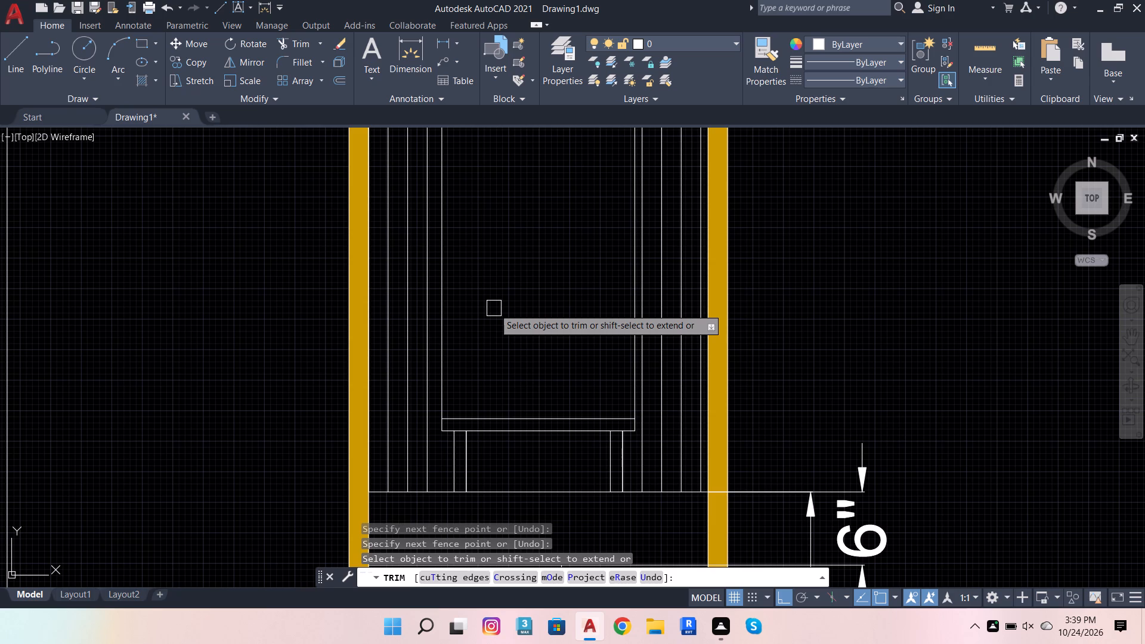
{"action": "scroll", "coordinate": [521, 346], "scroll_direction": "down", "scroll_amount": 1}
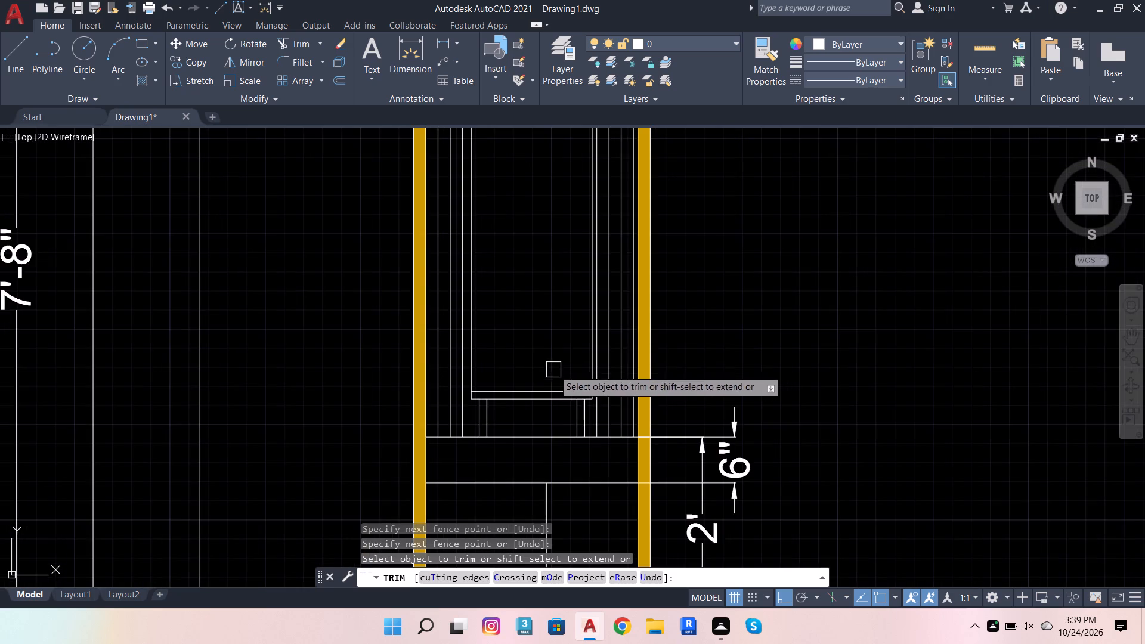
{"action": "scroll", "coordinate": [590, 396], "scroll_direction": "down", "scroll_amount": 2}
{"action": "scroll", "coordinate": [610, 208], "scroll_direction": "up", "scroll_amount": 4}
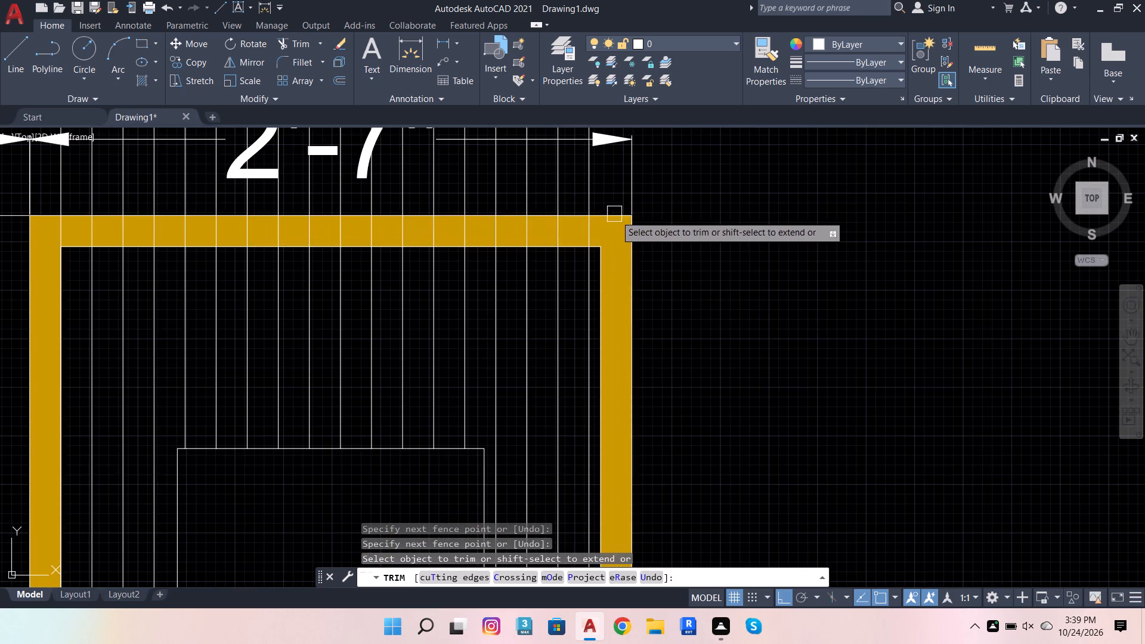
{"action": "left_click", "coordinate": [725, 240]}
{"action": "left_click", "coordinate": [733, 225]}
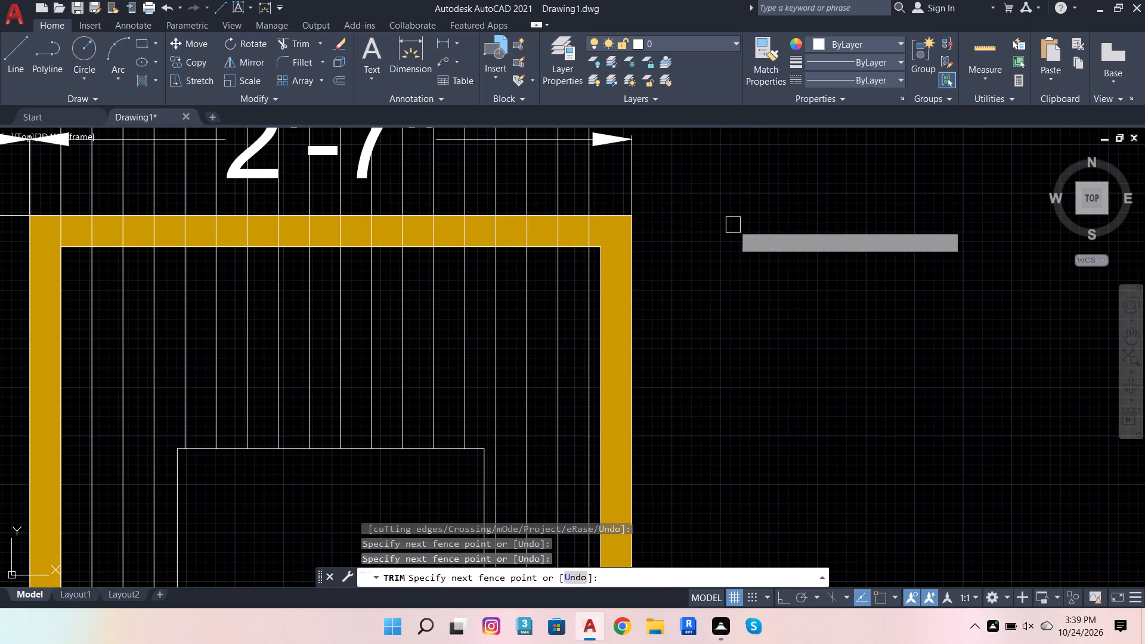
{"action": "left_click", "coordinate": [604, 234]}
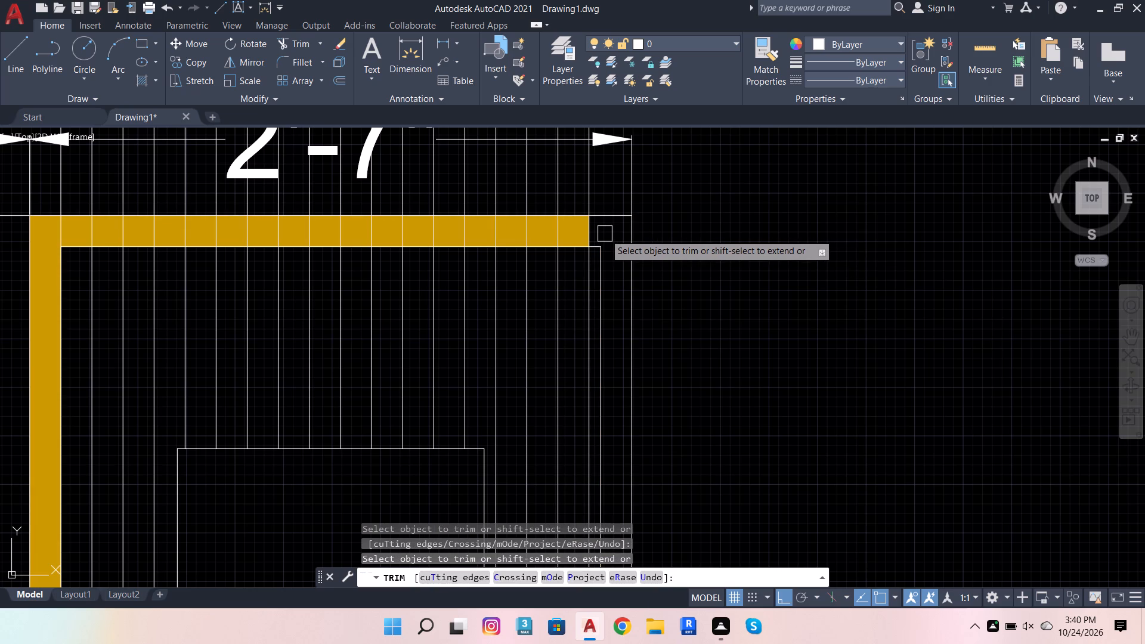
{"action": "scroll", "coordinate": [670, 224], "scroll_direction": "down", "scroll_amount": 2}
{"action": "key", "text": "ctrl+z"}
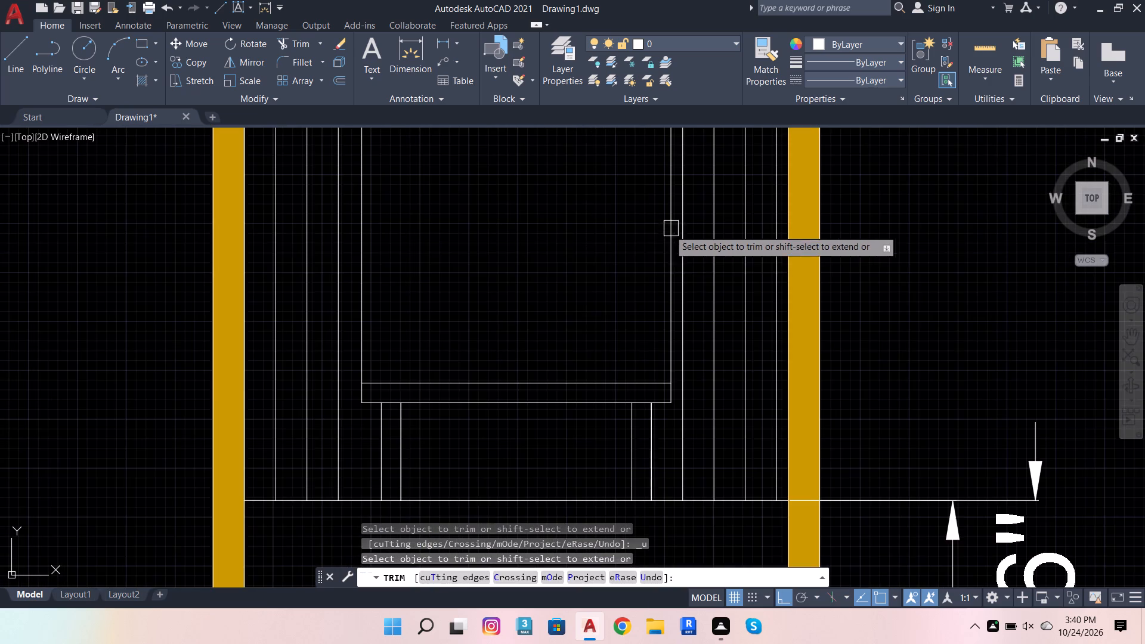
Trim off the vertical line segments extending above the bay's top wall.
{"action": "scroll", "coordinate": [691, 262], "scroll_direction": "down", "scroll_amount": 6}
{"action": "scroll", "coordinate": [709, 236], "scroll_direction": "up", "scroll_amount": 4}
{"action": "scroll", "coordinate": [705, 208], "scroll_direction": "down", "scroll_amount": 3}
{"action": "scroll", "coordinate": [702, 166], "scroll_direction": "up", "scroll_amount": 4}
{"action": "left_click", "coordinate": [755, 325]}
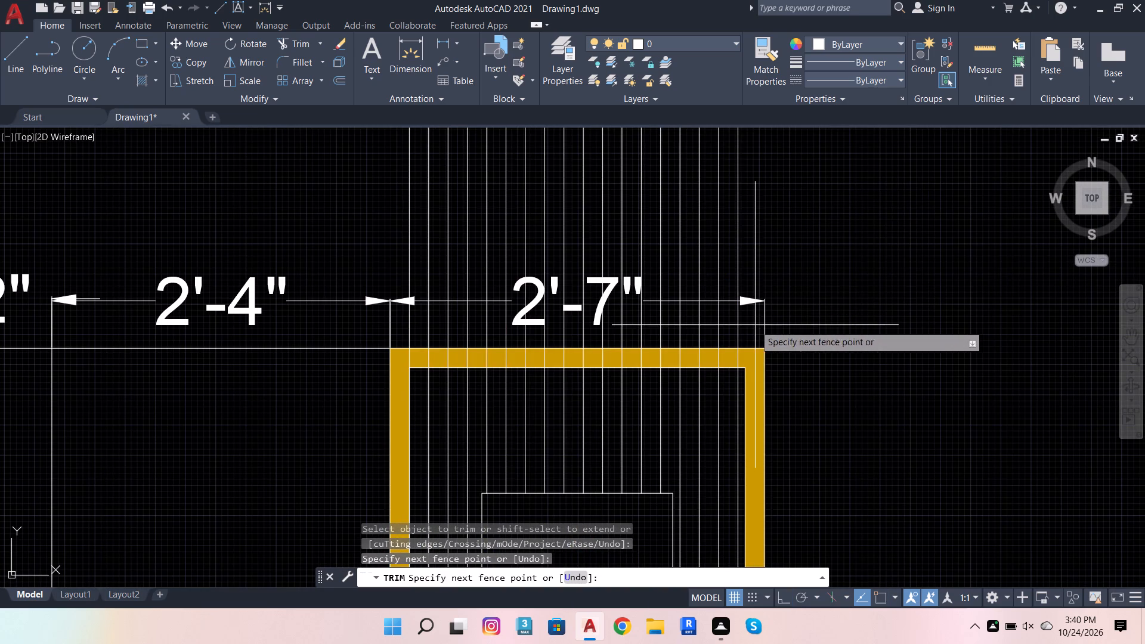
{"action": "left_click", "coordinate": [405, 332]}
Trim the vertical line segments crossing the bay's hatched top wall, working from its left corner toward the middle.
{"action": "scroll", "coordinate": [425, 352], "scroll_direction": "up", "scroll_amount": 2}
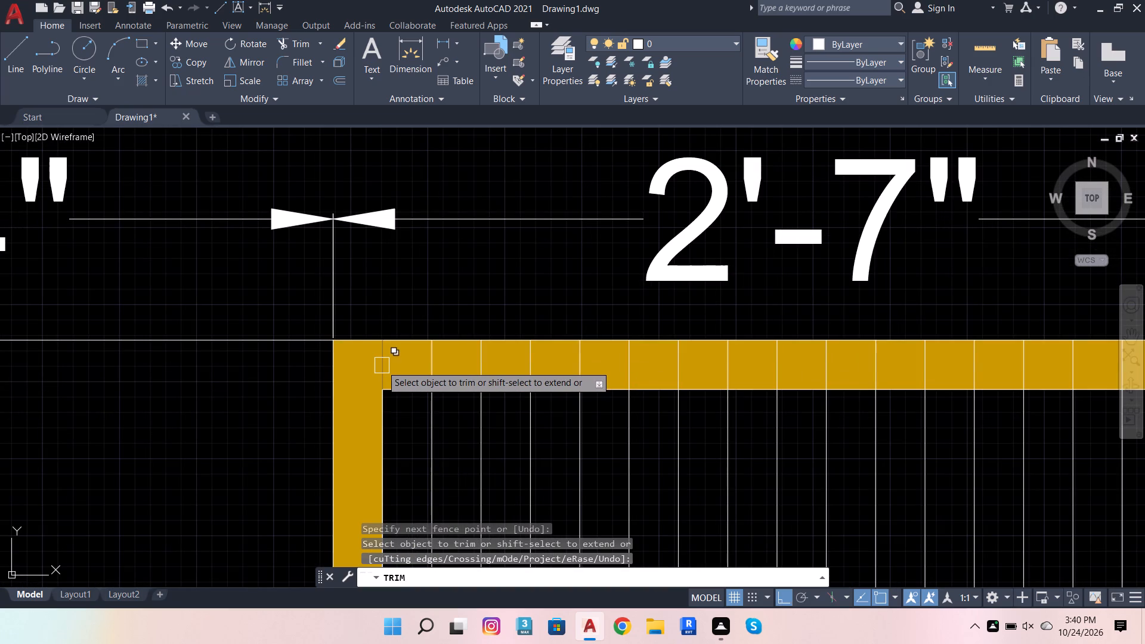
{"action": "left_click", "coordinate": [382, 366]}
{"action": "left_click", "coordinate": [432, 364]}
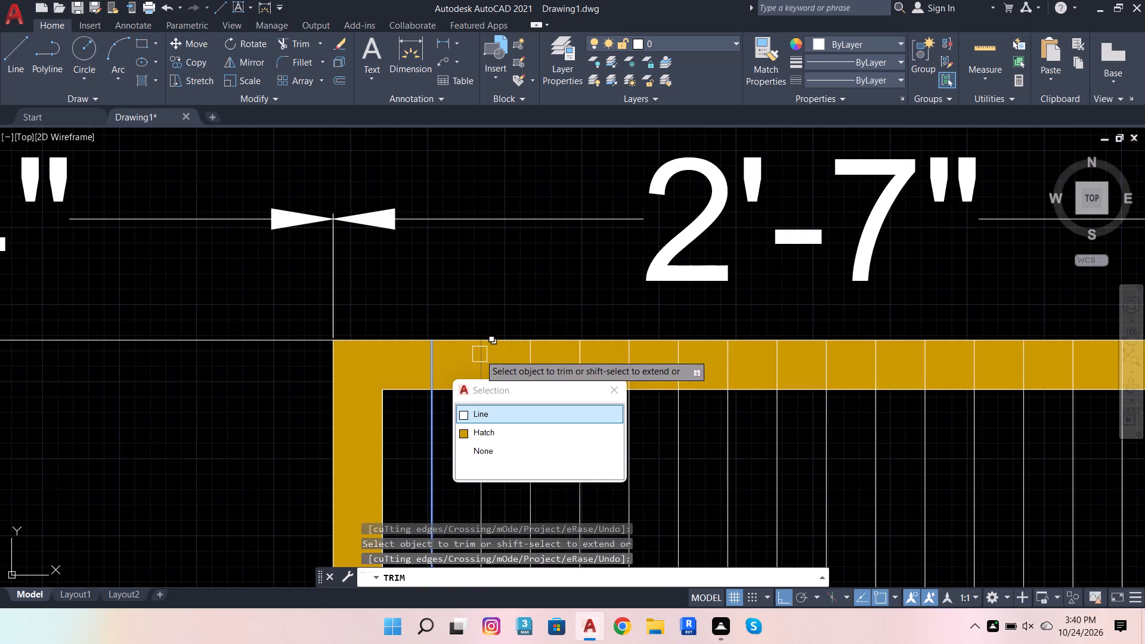
{"action": "left_click", "coordinate": [484, 359]}
{"action": "left_click", "coordinate": [533, 366]}
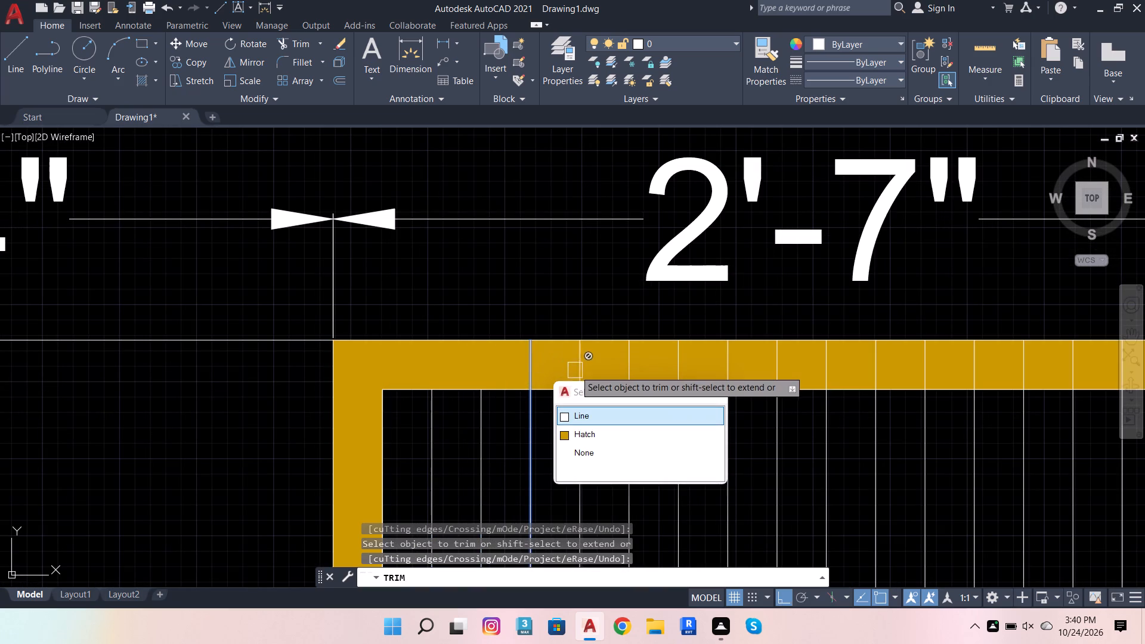
{"action": "left_click", "coordinate": [575, 371]}
{"action": "scroll", "coordinate": [442, 323], "scroll_direction": "down", "scroll_amount": 2}
{"action": "scroll", "coordinate": [544, 351], "scroll_direction": "up", "scroll_amount": 2}
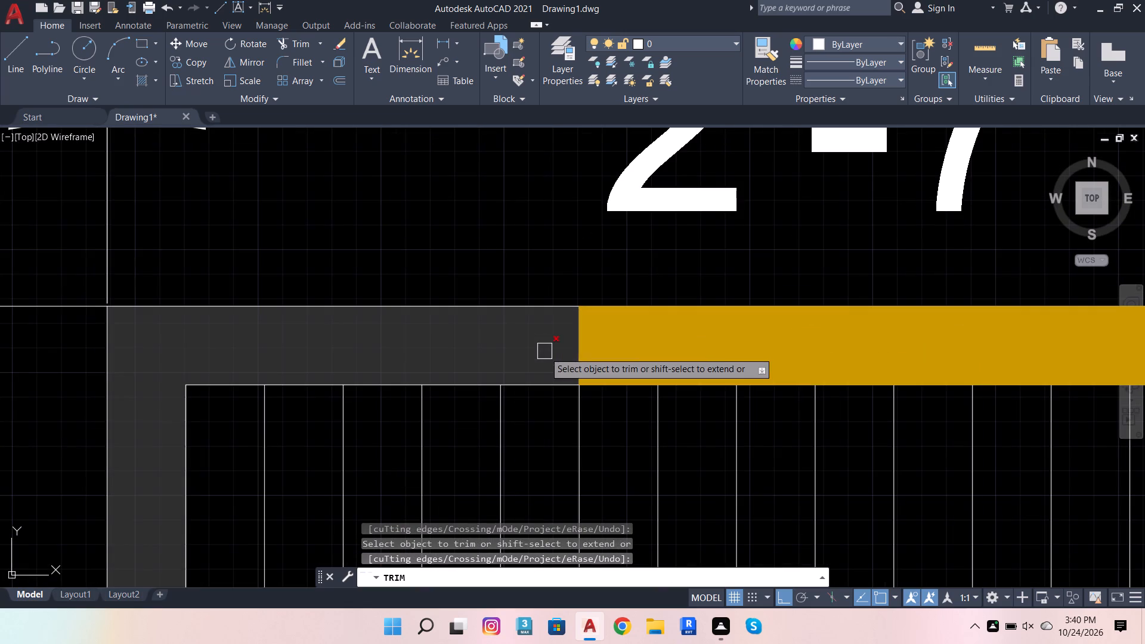
{"action": "left_click", "coordinate": [580, 345]}
{"action": "left_click", "coordinate": [655, 335]}
Continue trimming the vertical line segments inside the hatched top wall through its middle, leaving the last four near the right corner.
{"action": "scroll", "coordinate": [530, 305], "scroll_direction": "down", "scroll_amount": 2}
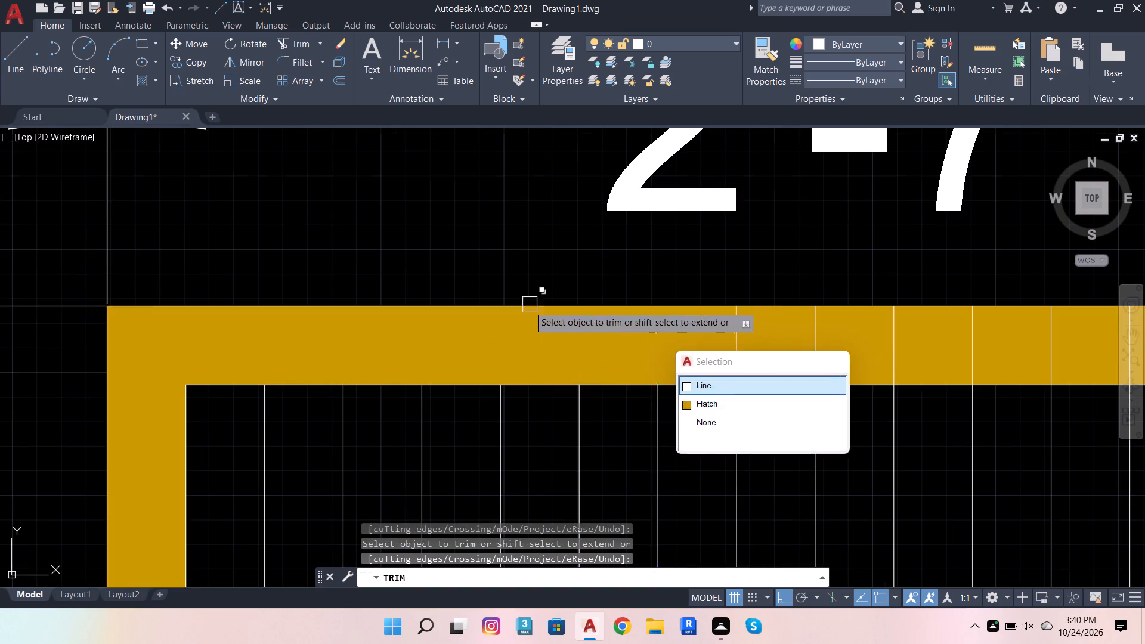
{"action": "scroll", "coordinate": [527, 307], "scroll_direction": "down", "scroll_amount": 1}
{"action": "scroll", "coordinate": [627, 324], "scroll_direction": "up", "scroll_amount": 3}
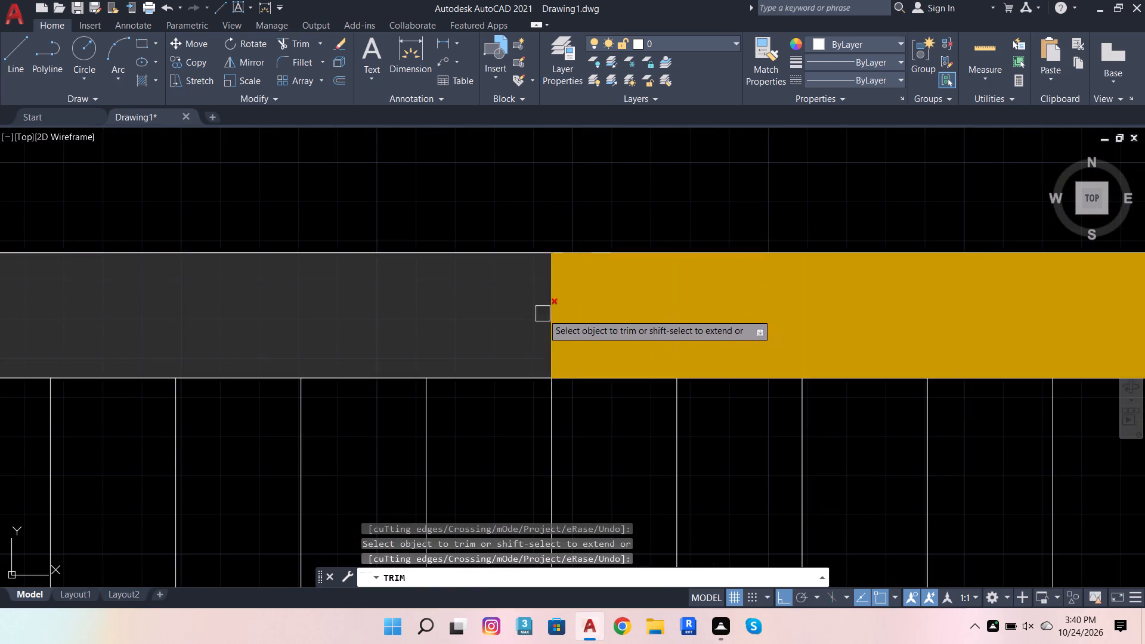
{"action": "left_click", "coordinate": [551, 321]}
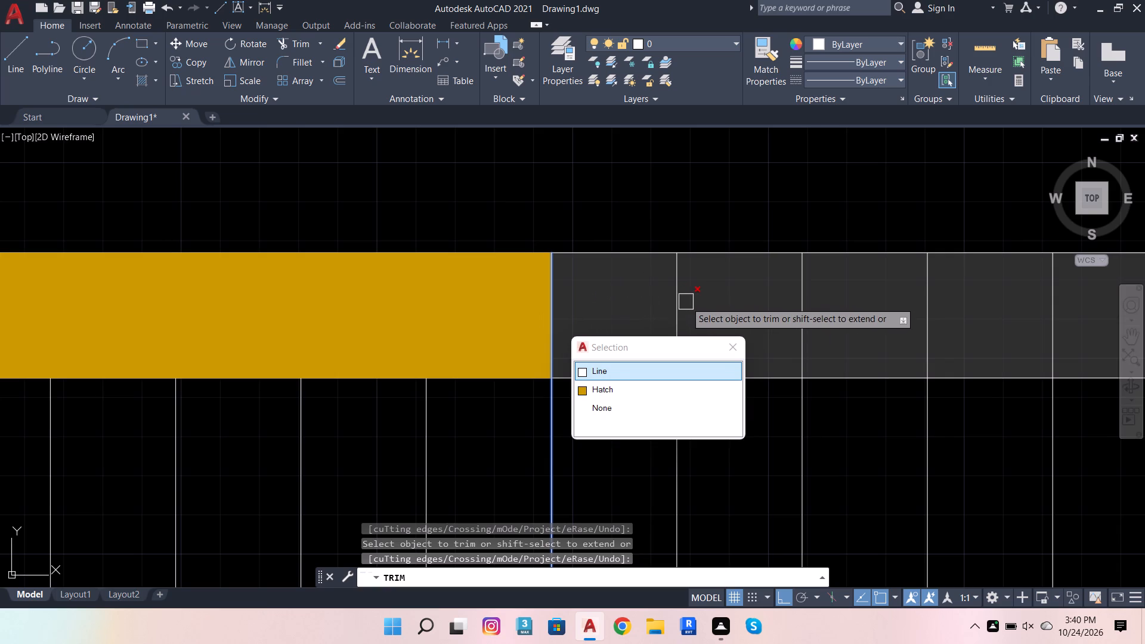
{"action": "left_click", "coordinate": [681, 303]}
{"action": "scroll", "coordinate": [419, 250], "scroll_direction": "down", "scroll_amount": 5}
{"action": "scroll", "coordinate": [493, 263], "scroll_direction": "up", "scroll_amount": 3}
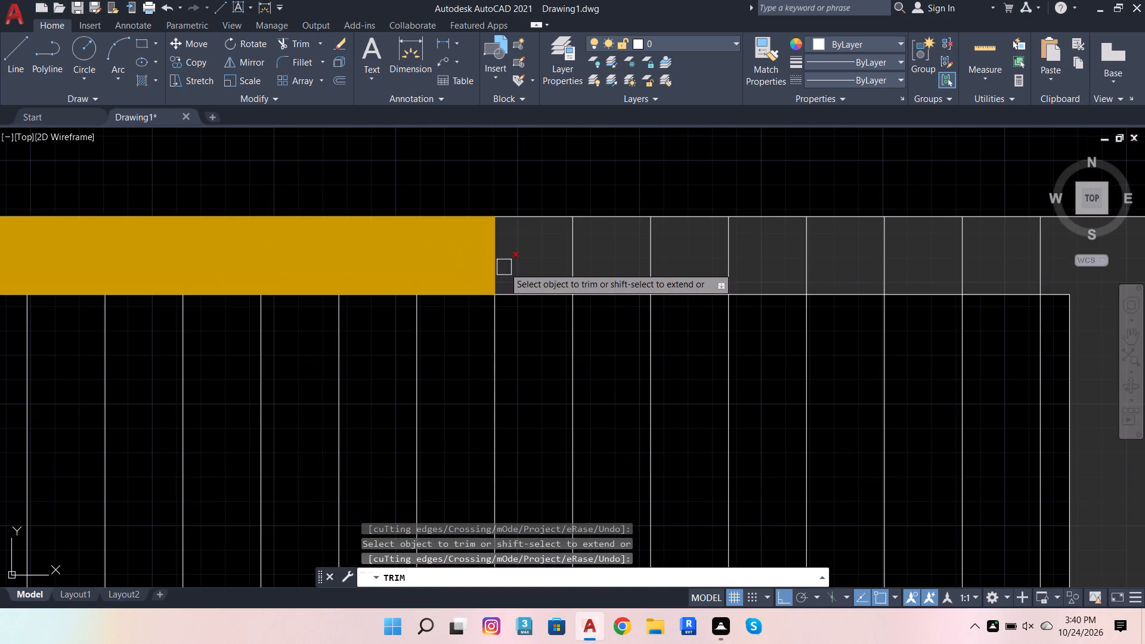
{"action": "left_click", "coordinate": [420, 259]}
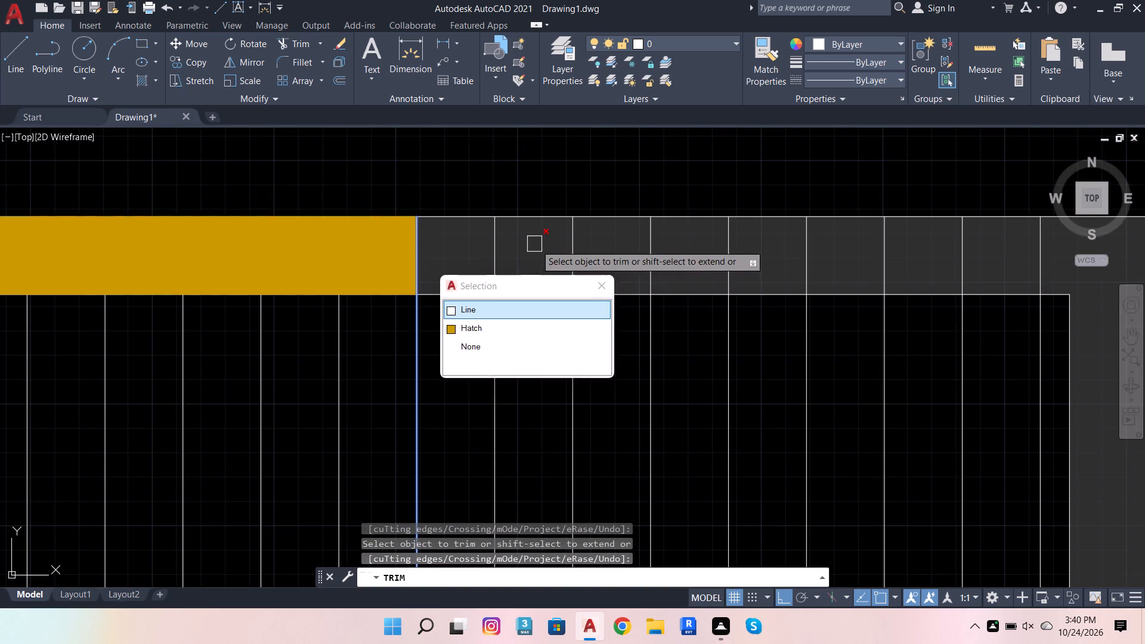
{"action": "left_click", "coordinate": [494, 261]}
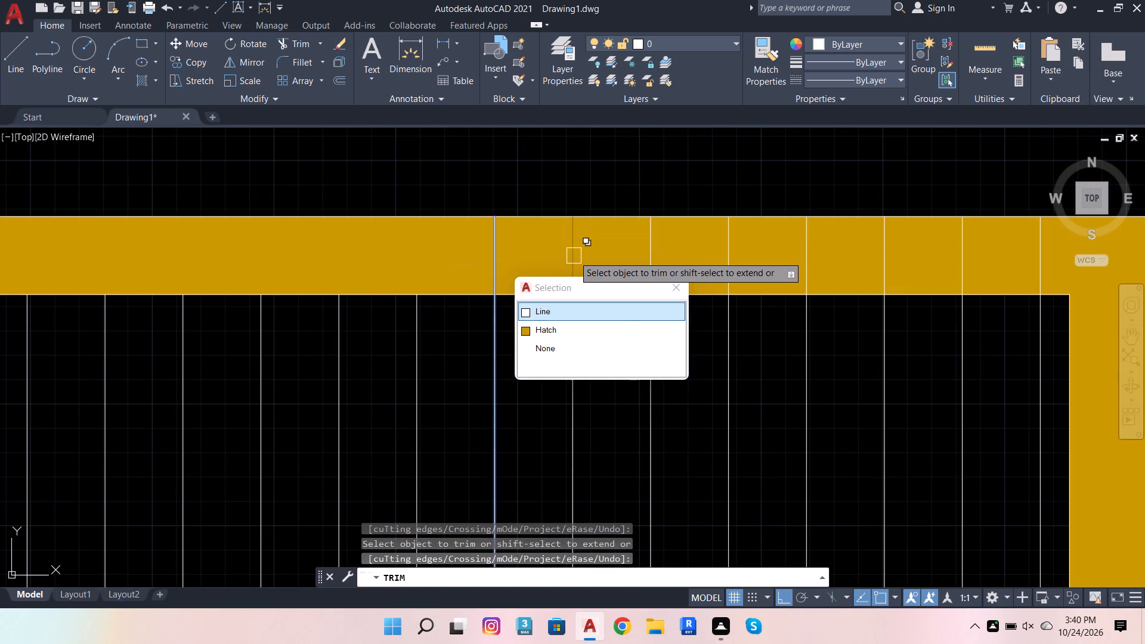
{"action": "left_click", "coordinate": [574, 256]}
{"action": "left_click", "coordinate": [653, 253]}
{"action": "scroll", "coordinate": [493, 259], "scroll_direction": "down", "scroll_amount": 3}
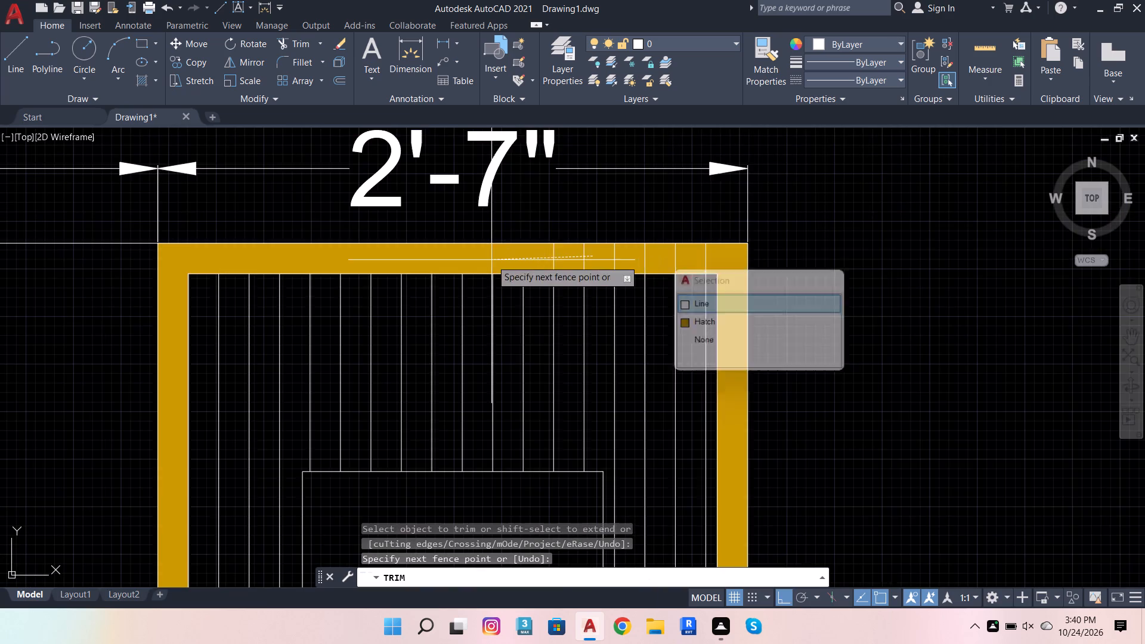
{"action": "scroll", "coordinate": [588, 256], "scroll_direction": "up", "scroll_amount": 2}
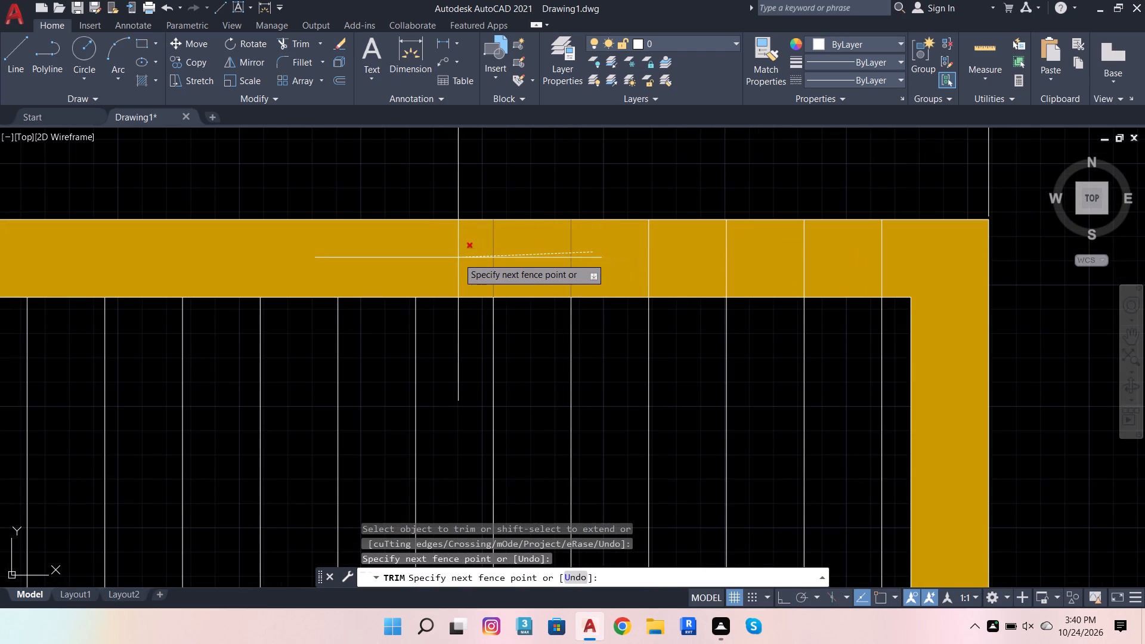
{"action": "left_click", "coordinate": [458, 257]}
{"action": "scroll", "coordinate": [557, 267], "scroll_direction": "down", "scroll_amount": 1}
{"action": "scroll", "coordinate": [602, 268], "scroll_direction": "up", "scroll_amount": 1}
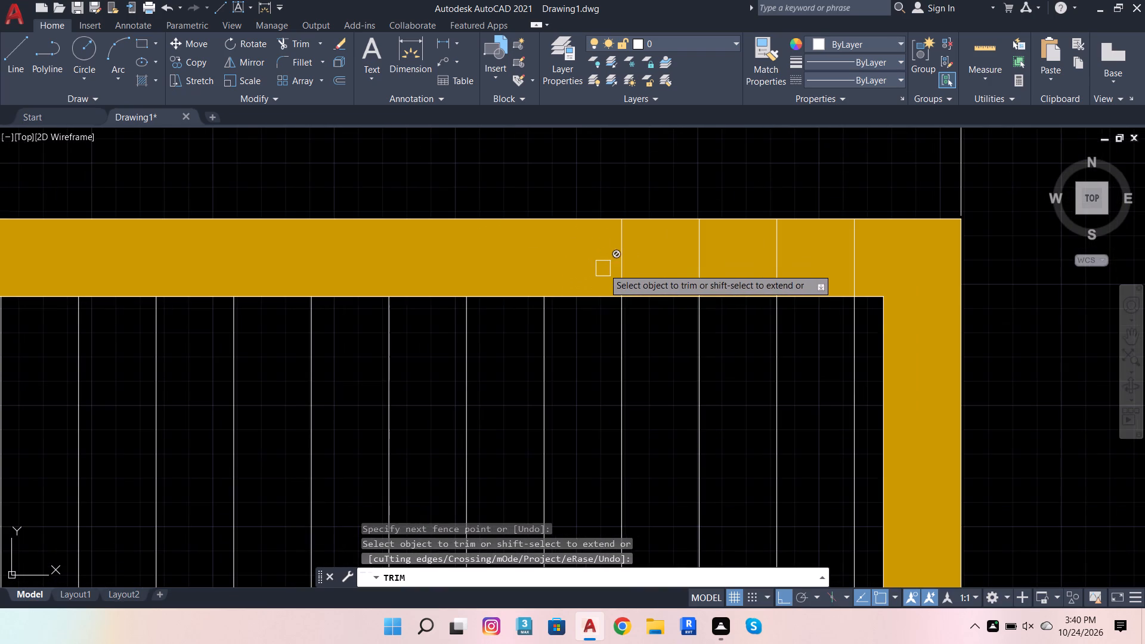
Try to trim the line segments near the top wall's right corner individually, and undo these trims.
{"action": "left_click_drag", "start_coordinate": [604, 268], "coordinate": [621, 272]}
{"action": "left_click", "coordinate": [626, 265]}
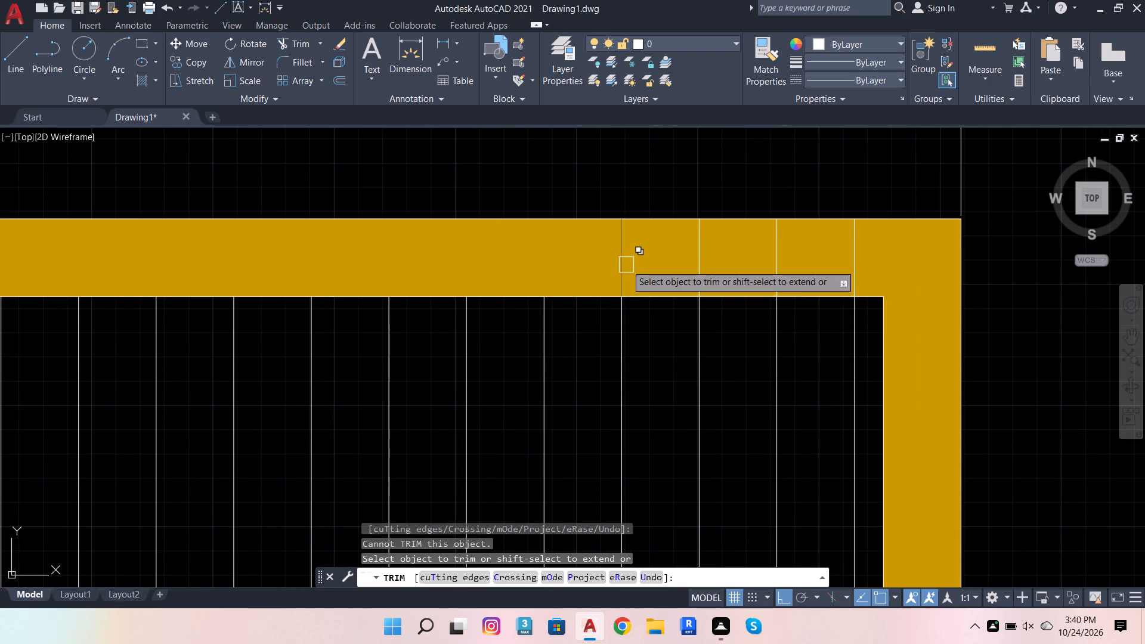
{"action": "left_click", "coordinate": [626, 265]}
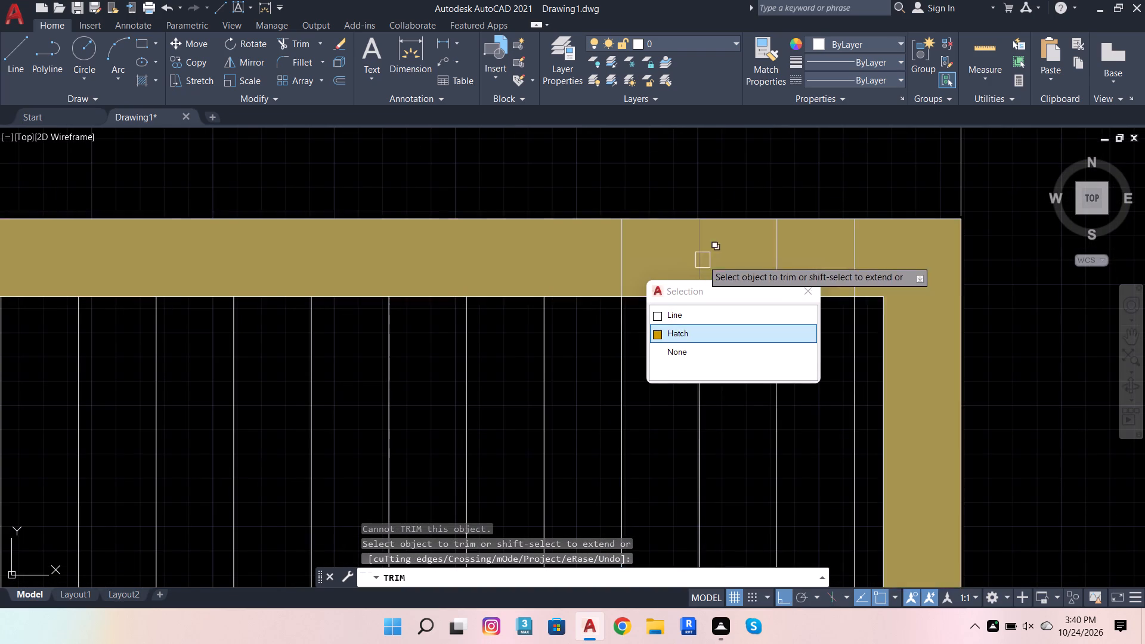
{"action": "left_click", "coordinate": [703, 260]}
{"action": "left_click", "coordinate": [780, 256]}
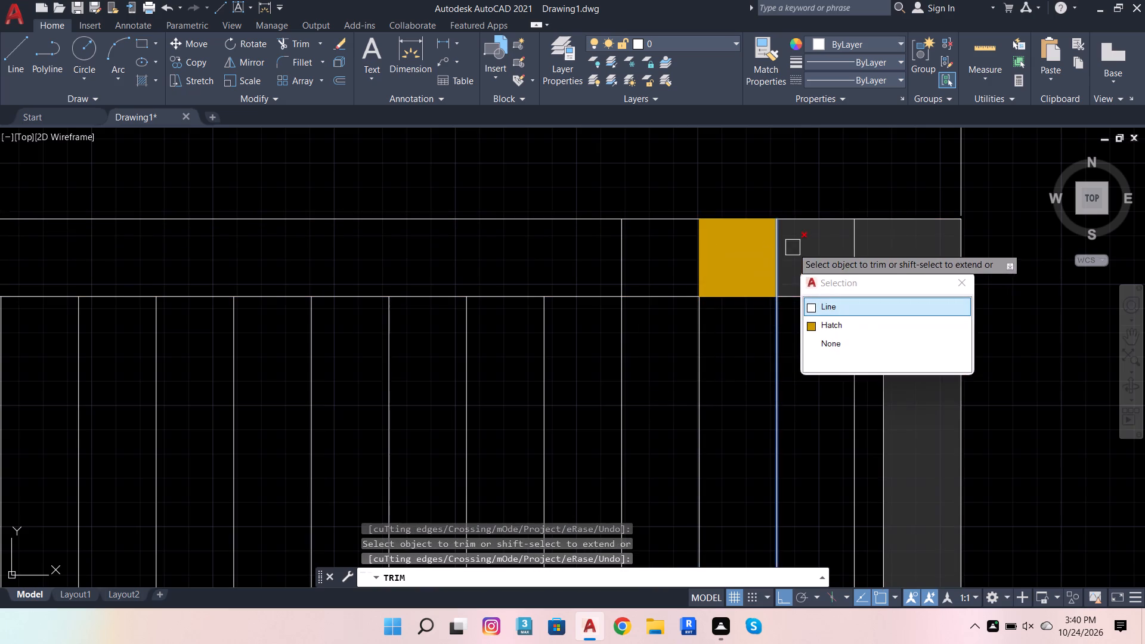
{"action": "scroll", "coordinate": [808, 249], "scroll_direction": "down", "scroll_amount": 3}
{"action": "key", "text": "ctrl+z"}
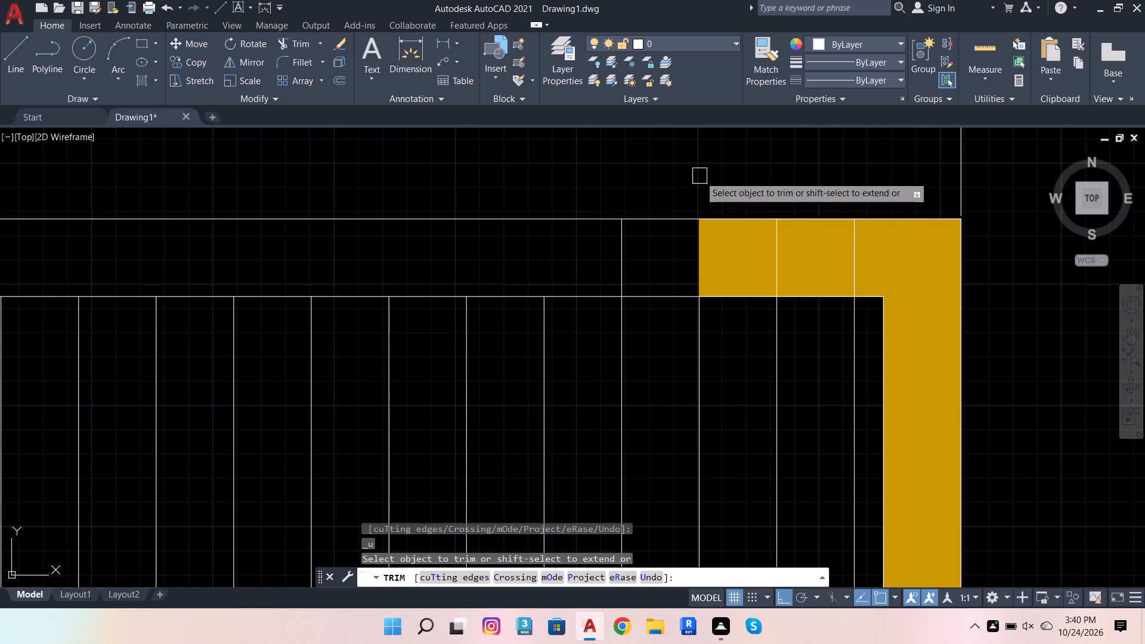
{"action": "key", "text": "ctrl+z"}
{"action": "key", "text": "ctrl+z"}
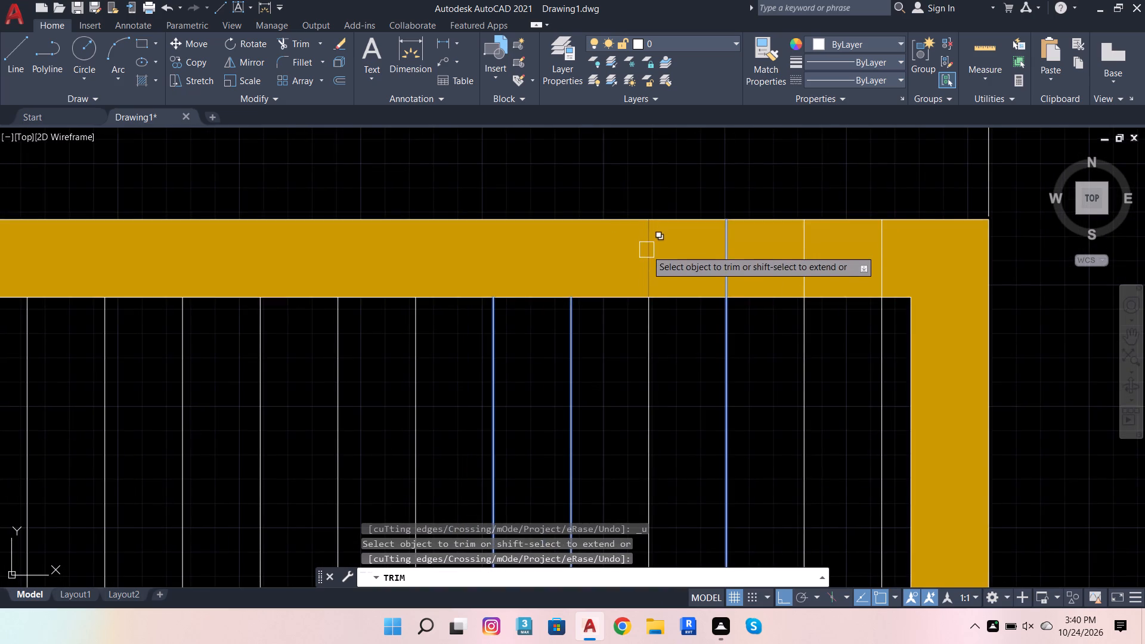
Trim the remaining vertical line segments crossing the hatched top wall up to its right corner with a fence.
{"action": "scroll", "coordinate": [646, 250], "scroll_direction": "up", "scroll_amount": 3}
{"action": "left_click", "coordinate": [653, 275]}
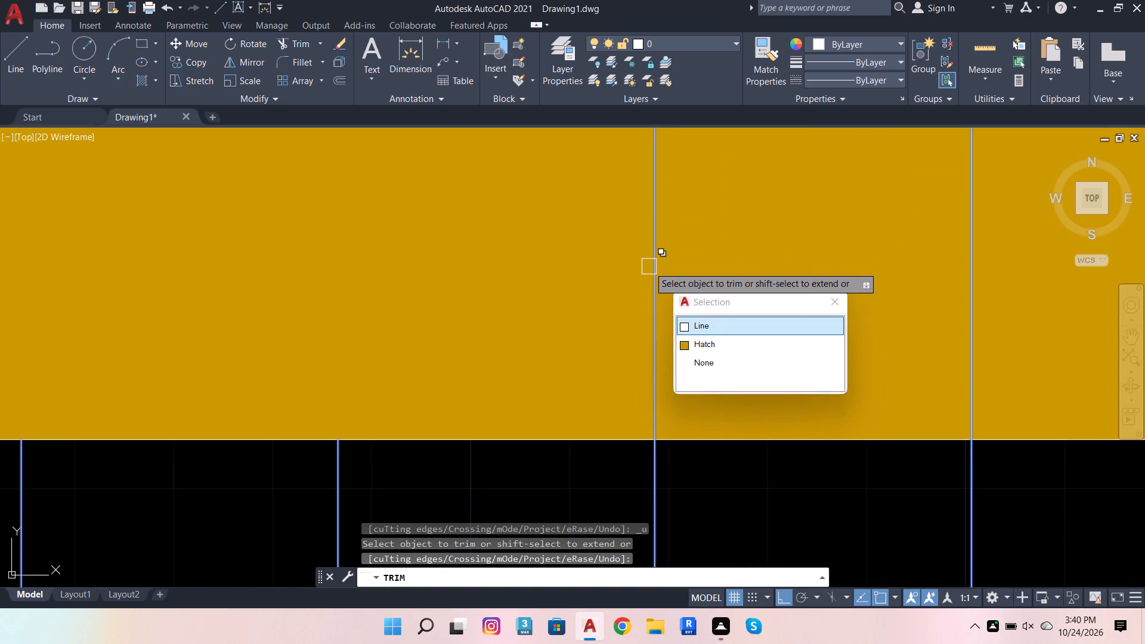
{"action": "left_click", "coordinate": [649, 267]}
{"action": "scroll", "coordinate": [448, 255], "scroll_direction": "down", "scroll_amount": 4}
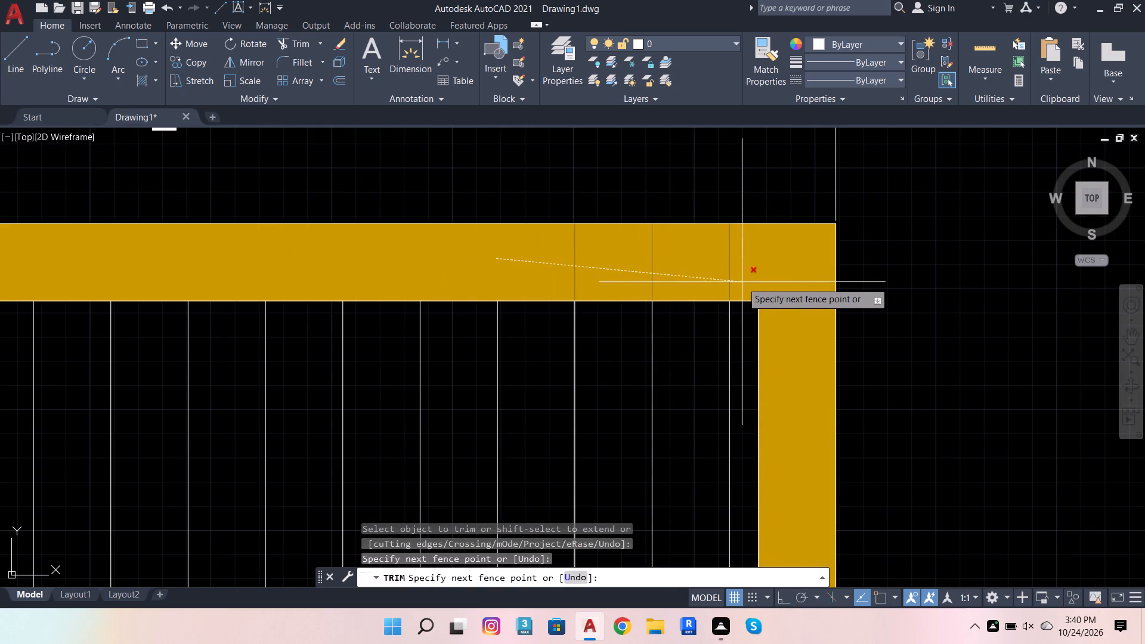
{"action": "left_click", "coordinate": [745, 274]}
{"action": "scroll", "coordinate": [567, 249], "scroll_direction": "down", "scroll_amount": 5}
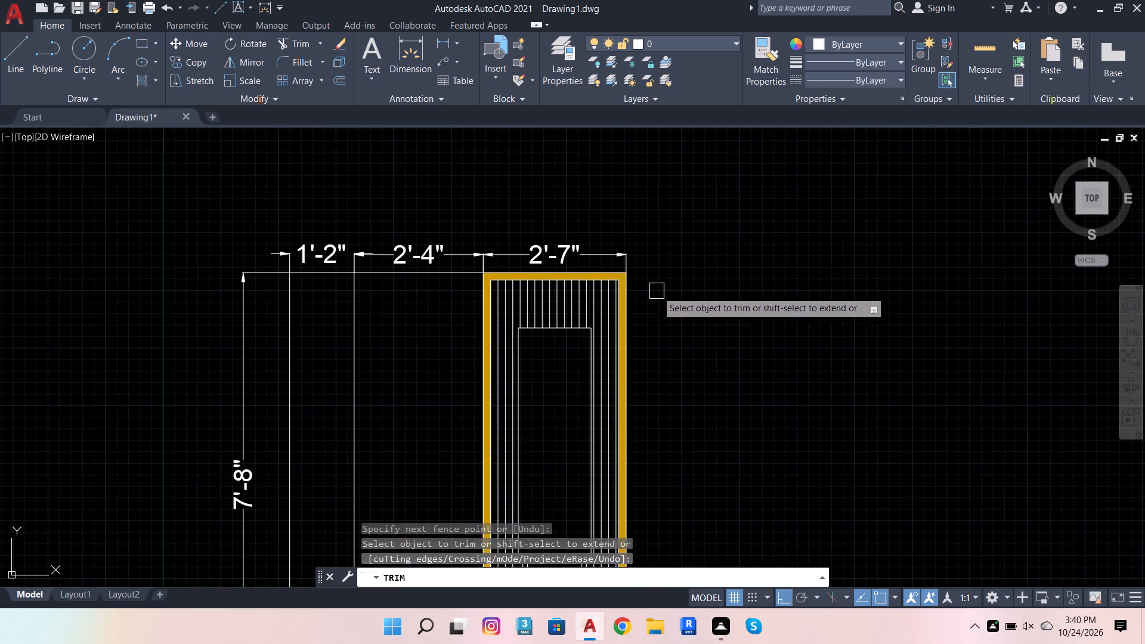
Draw connected orthogonal lines forming a 1.6" thick horizontal strip across the bay's upper part, extending past both side walls.
{"action": "scroll", "coordinate": [689, 273], "scroll_direction": "up", "scroll_amount": 4}
{"action": "scroll", "coordinate": [772, 213], "scroll_direction": "down", "scroll_amount": 3}
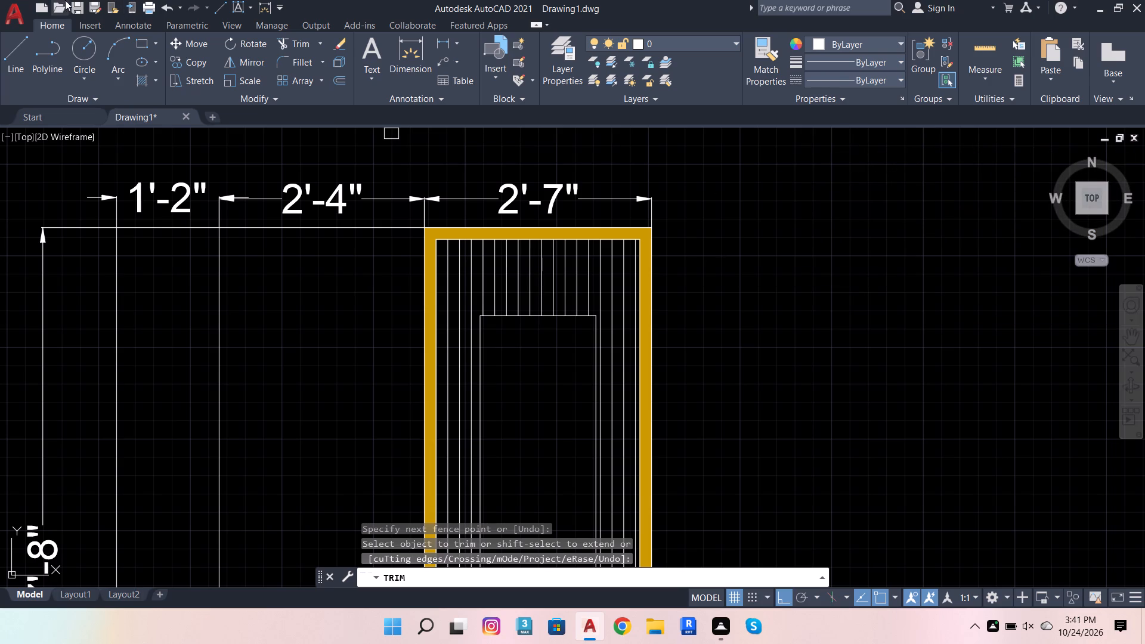
{"action": "left_click", "coordinate": [14, 40]}
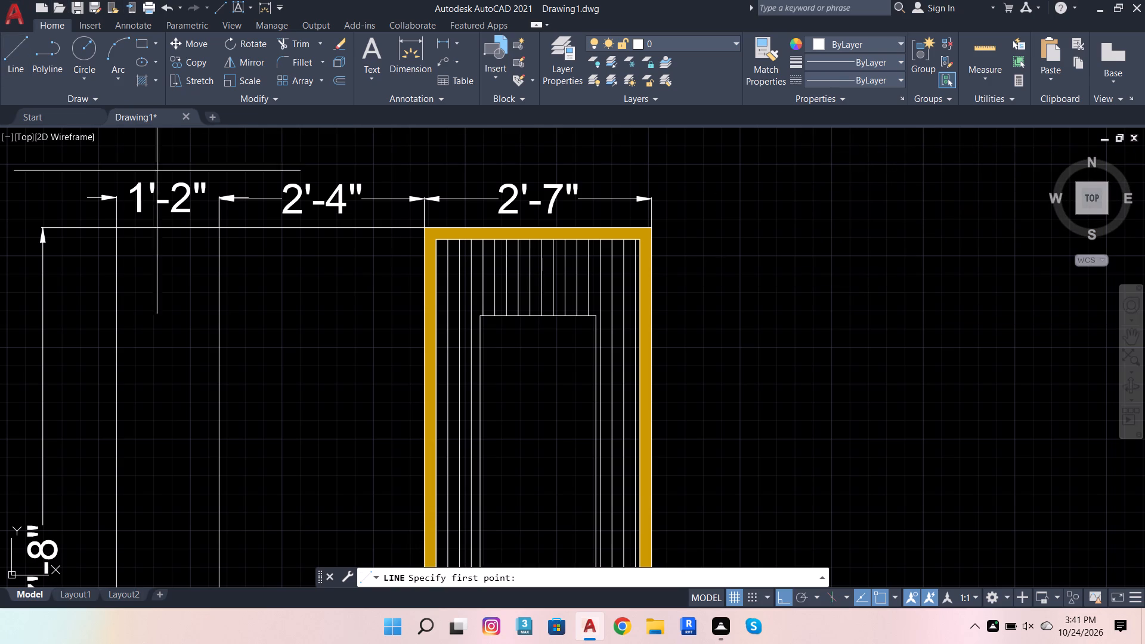
{"action": "left_click", "coordinate": [338, 402]}
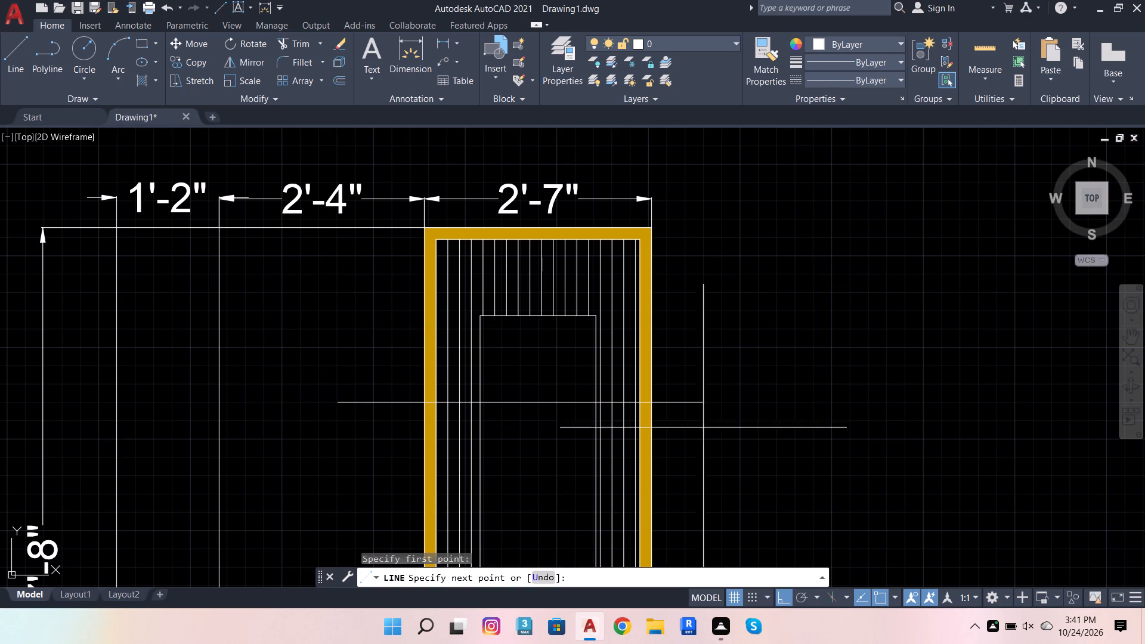
{"action": "left_click", "coordinate": [770, 408]}
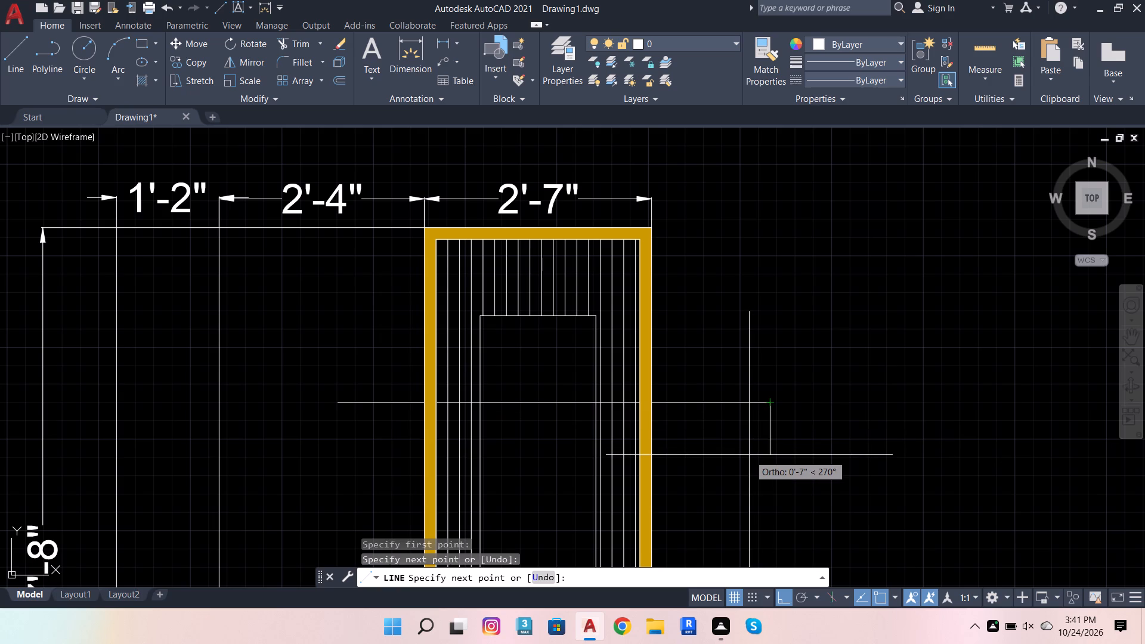
{"action": "type", "text": "1.6"}
{"action": "key", "text": "Return"}
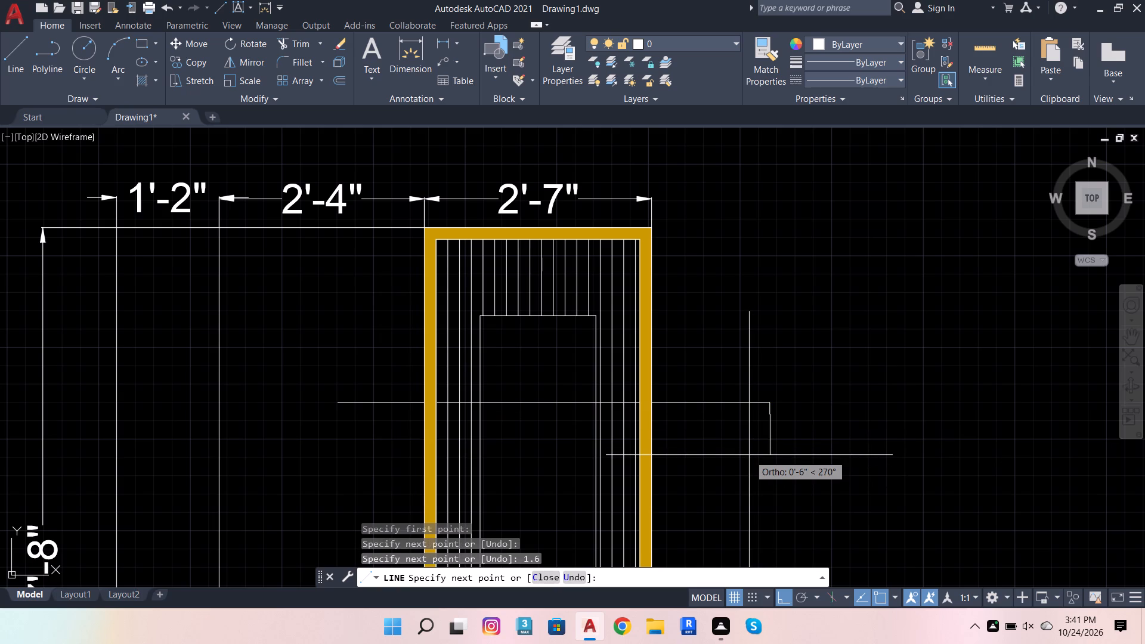
{"action": "left_click", "coordinate": [357, 420]}
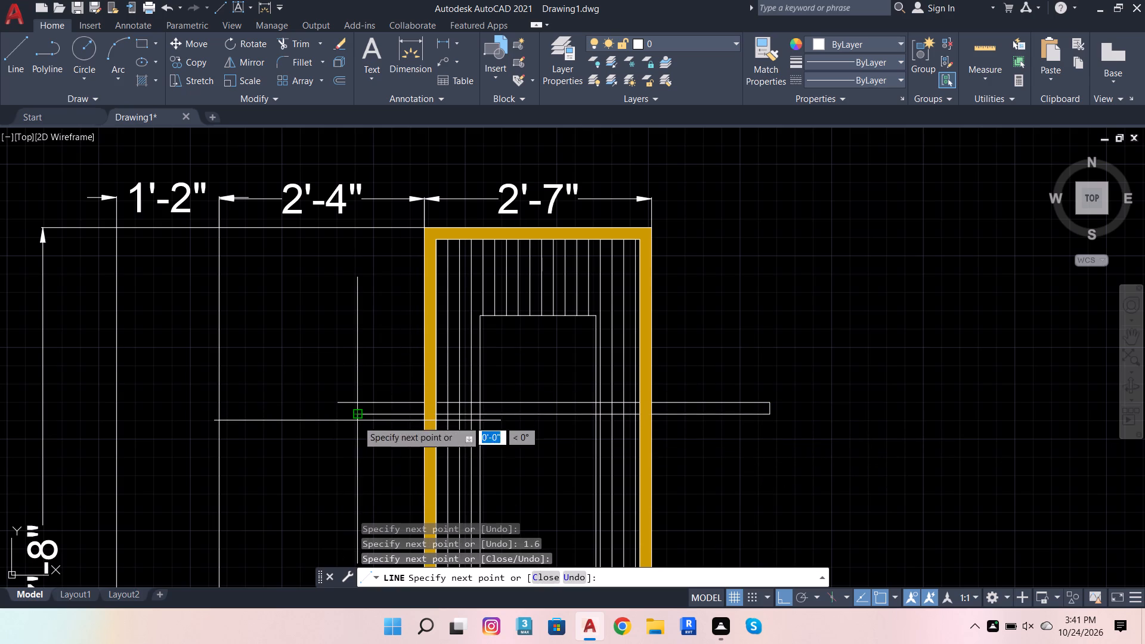
Continue the line 1' down on the left, and draw a second 1.6" thick horizontal strip extending past both side walls.
{"action": "scroll", "coordinate": [363, 301], "scroll_direction": "down", "scroll_amount": 4}
{"action": "scroll", "coordinate": [347, 356], "scroll_direction": "up", "scroll_amount": 3}
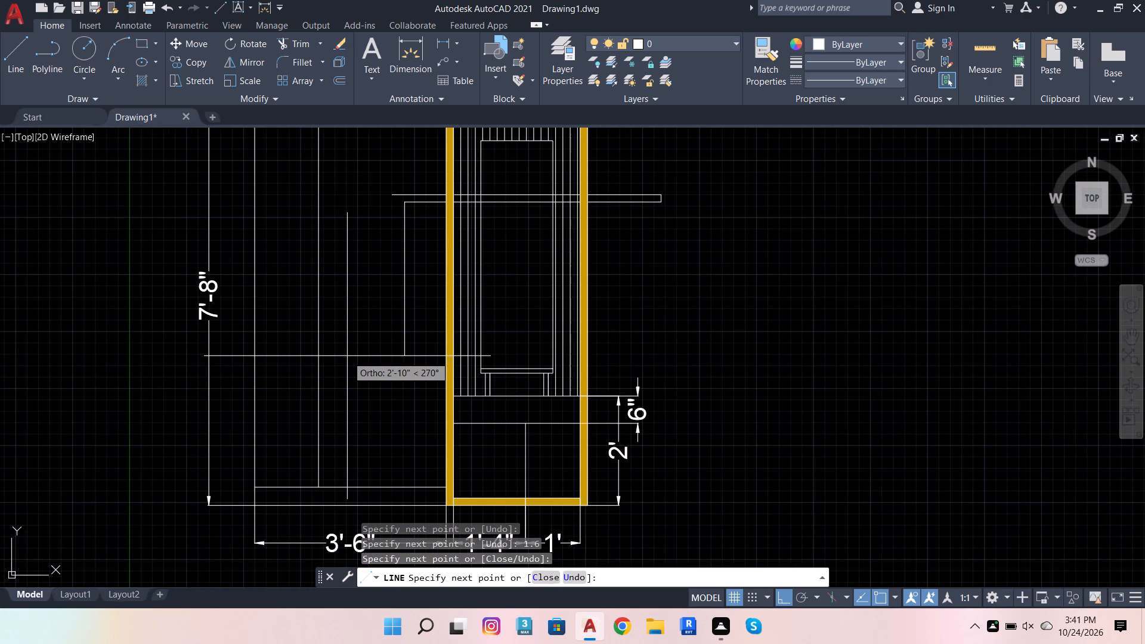
{"action": "type", "text": "1'"}
{"action": "key", "text": "Return"}
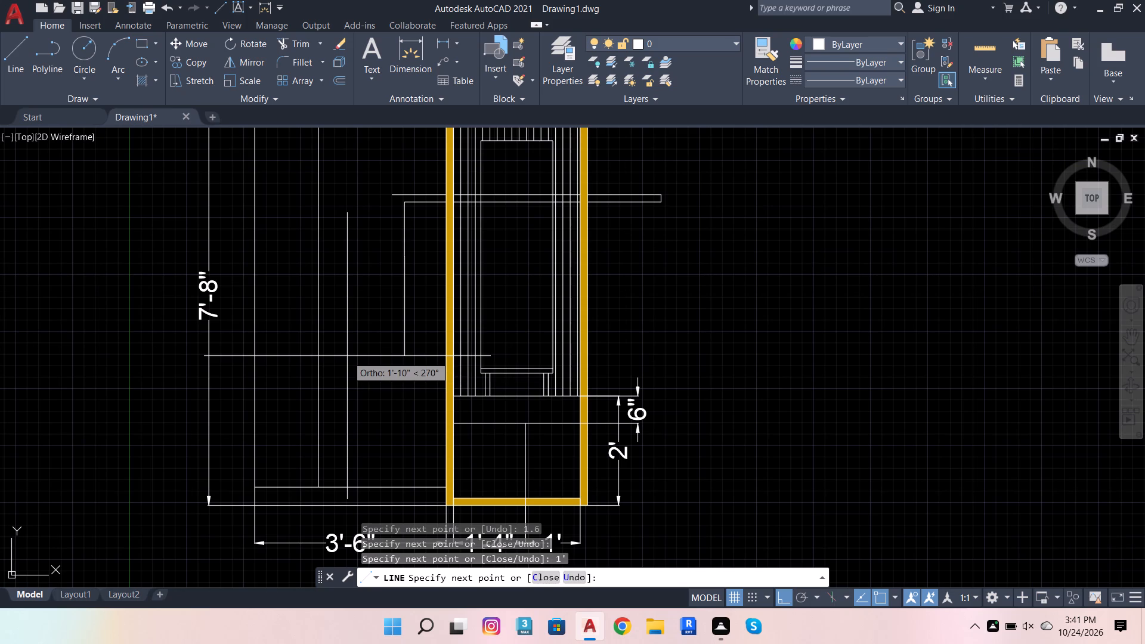
{"action": "left_click", "coordinate": [708, 286]}
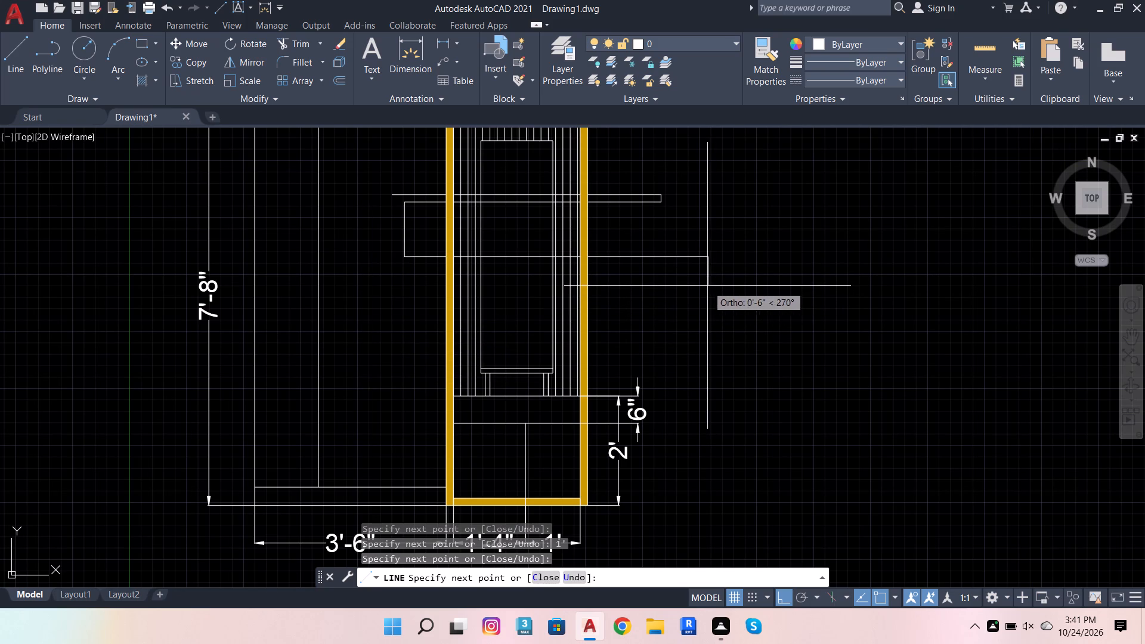
{"action": "type", "text": "1.6"}
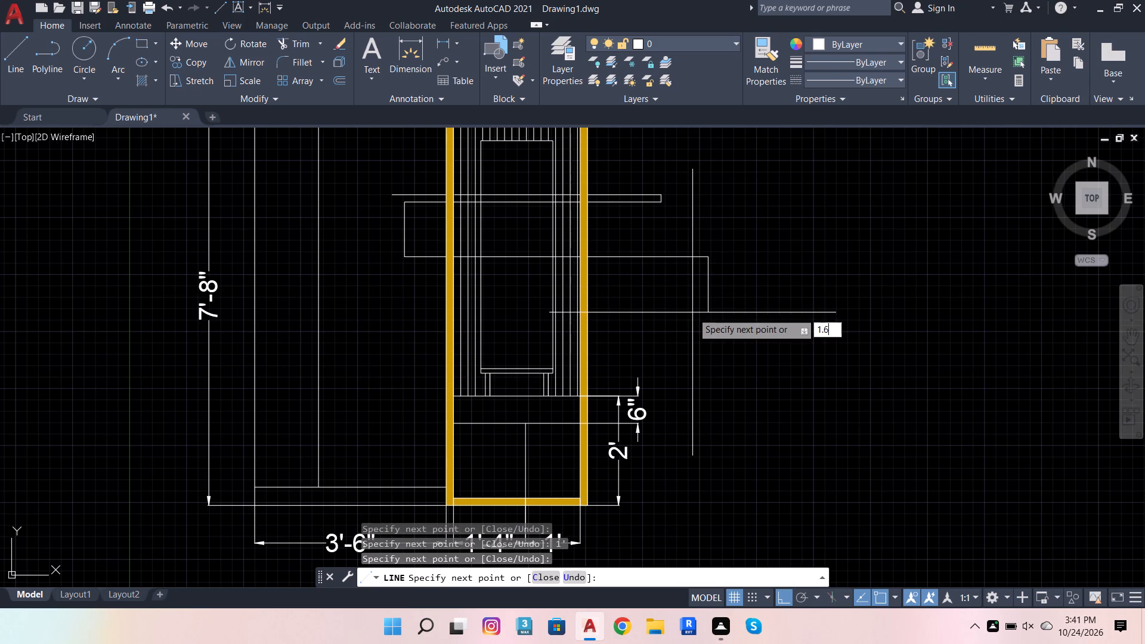
{"action": "key", "text": "Return"}
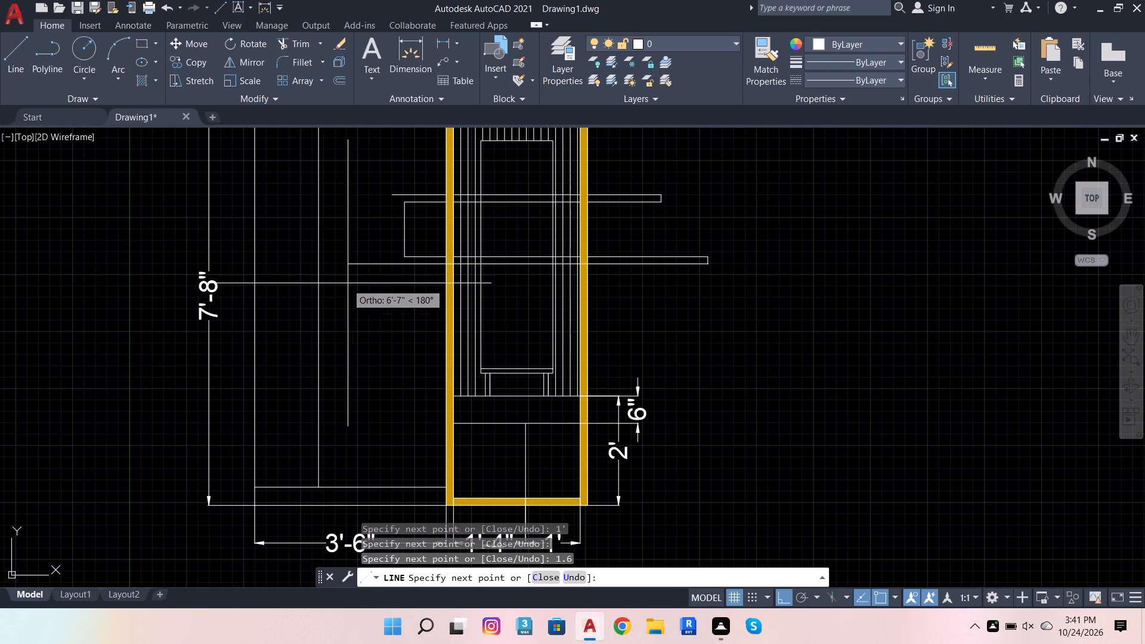
{"action": "left_click", "coordinate": [352, 284]}
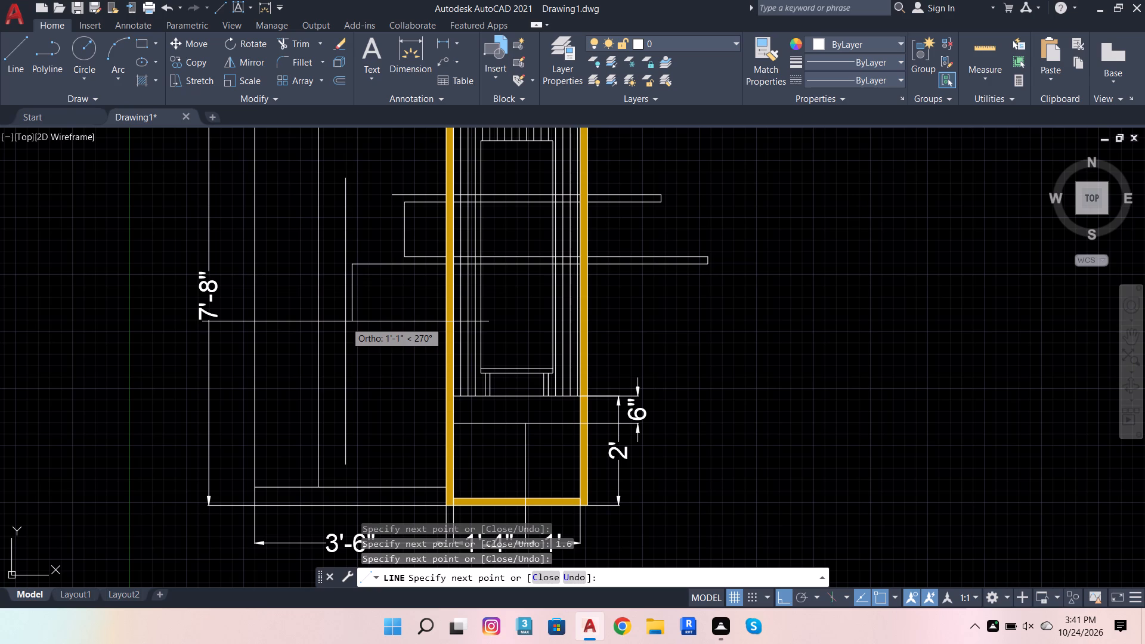
Continue the line 1' down on the left, and draw a third 1.6" thick horizontal strip extending past both side walls.
{"action": "type", "text": "1'"}
{"action": "key", "text": "Return"}
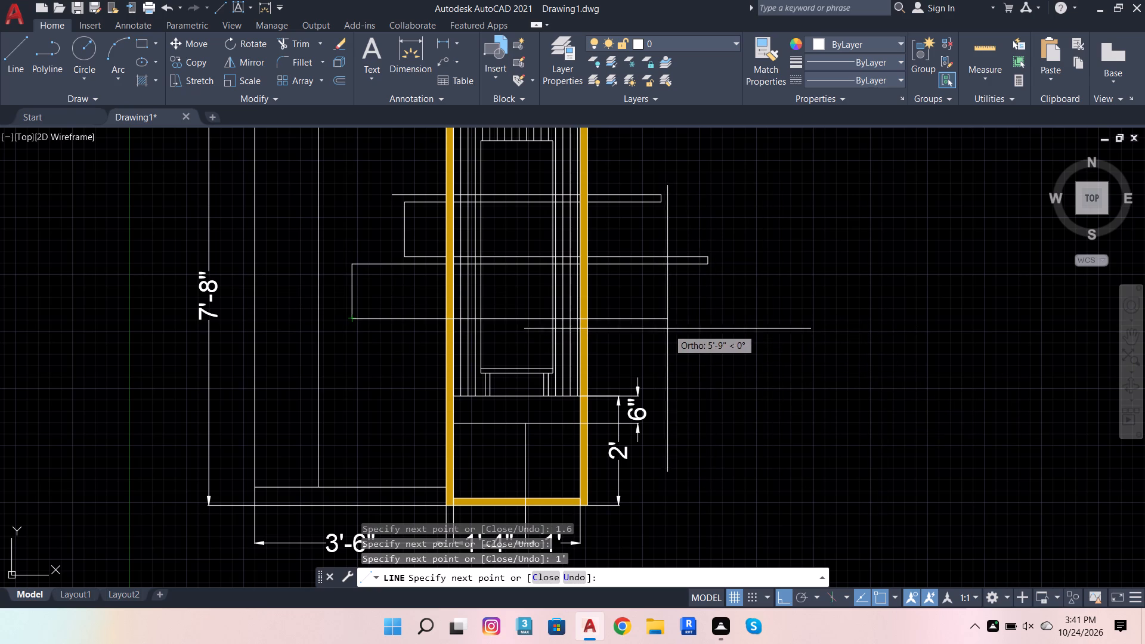
{"action": "left_click", "coordinate": [623, 327]}
{"action": "type", "text": "1.6"}
{"action": "key", "text": "Return"}
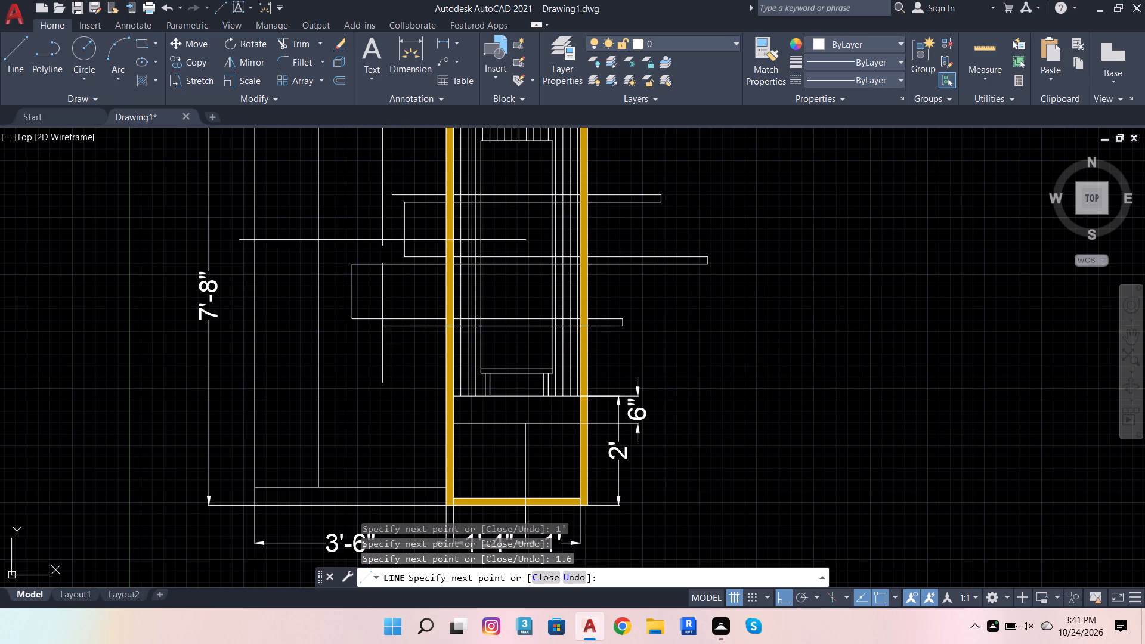
{"action": "left_click", "coordinate": [389, 332]}
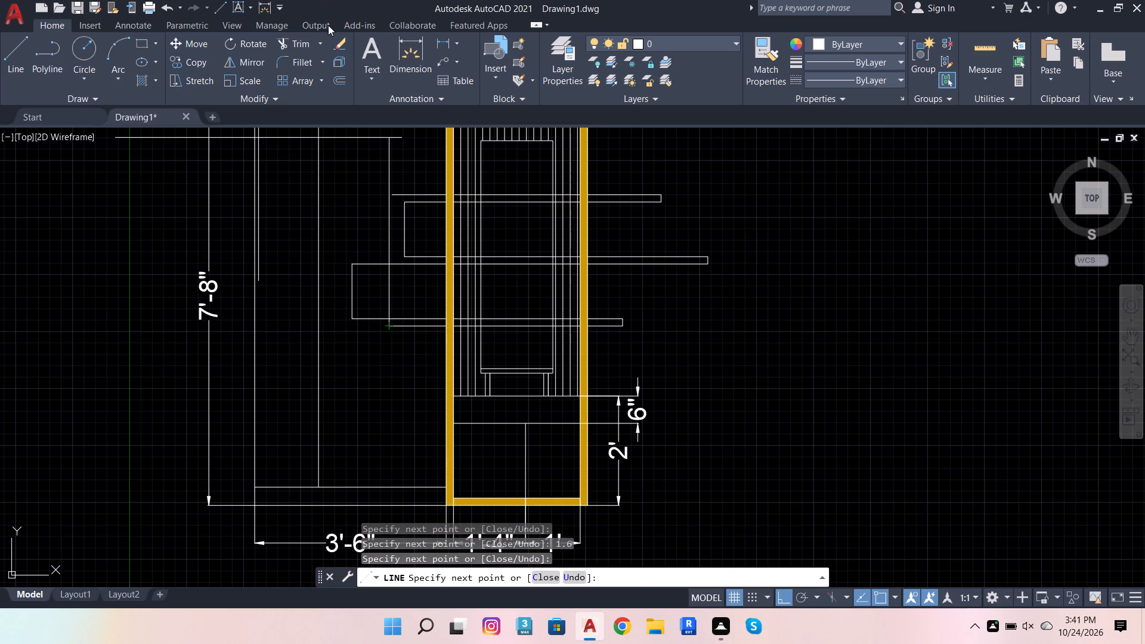
Trim the lines of all three horizontal strips where they cross the hatched left wall, using a fence for the remaining ones.
{"action": "left_click", "coordinate": [301, 44]}
{"action": "scroll", "coordinate": [434, 298], "scroll_direction": "up", "scroll_amount": 2}
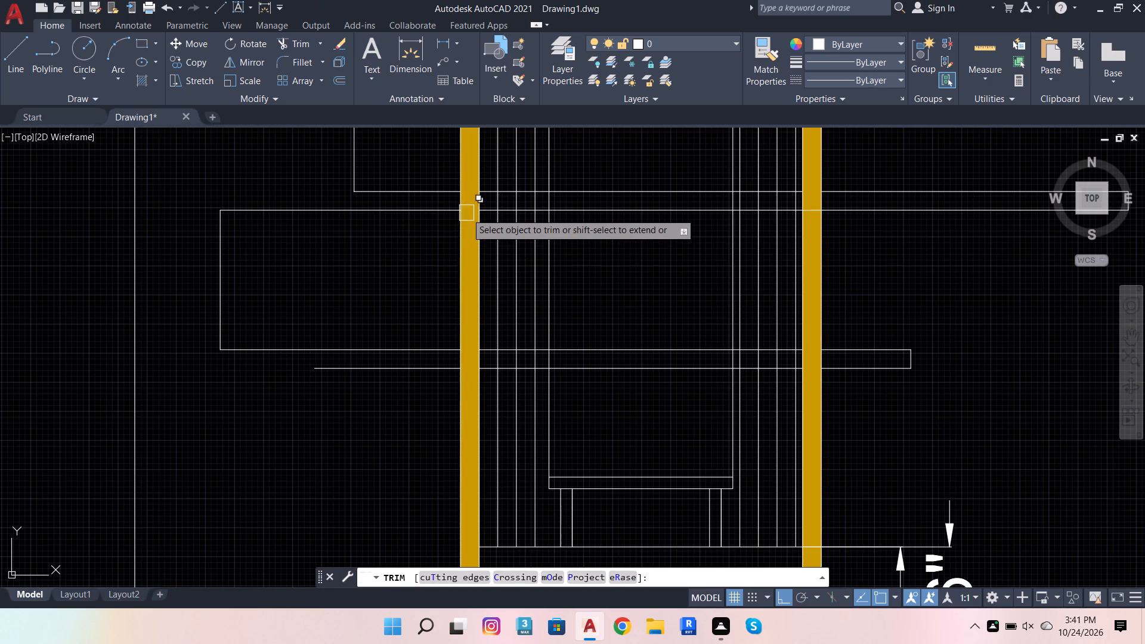
{"action": "scroll", "coordinate": [466, 213], "scroll_direction": "up", "scroll_amount": 1}
{"action": "scroll", "coordinate": [468, 506], "scroll_direction": "up", "scroll_amount": 2}
{"action": "scroll", "coordinate": [488, 417], "scroll_direction": "up", "scroll_amount": 1}
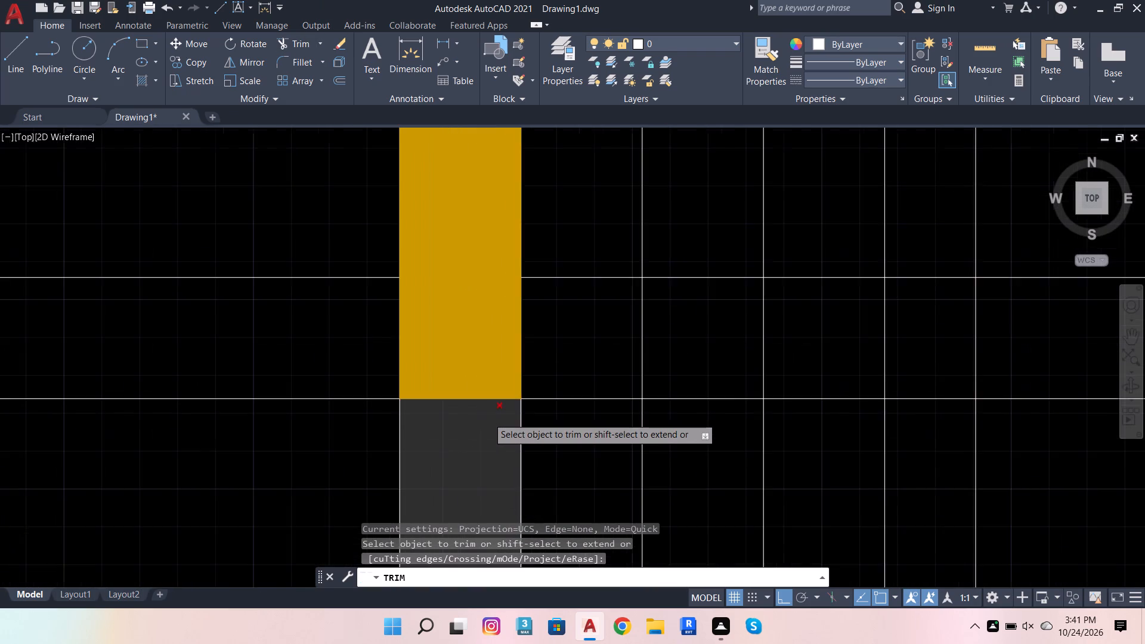
{"action": "scroll", "coordinate": [488, 417], "scroll_direction": "up", "scroll_amount": 2}
{"action": "scroll", "coordinate": [494, 407], "scroll_direction": "down", "scroll_amount": 2}
{"action": "left_click", "coordinate": [497, 403]}
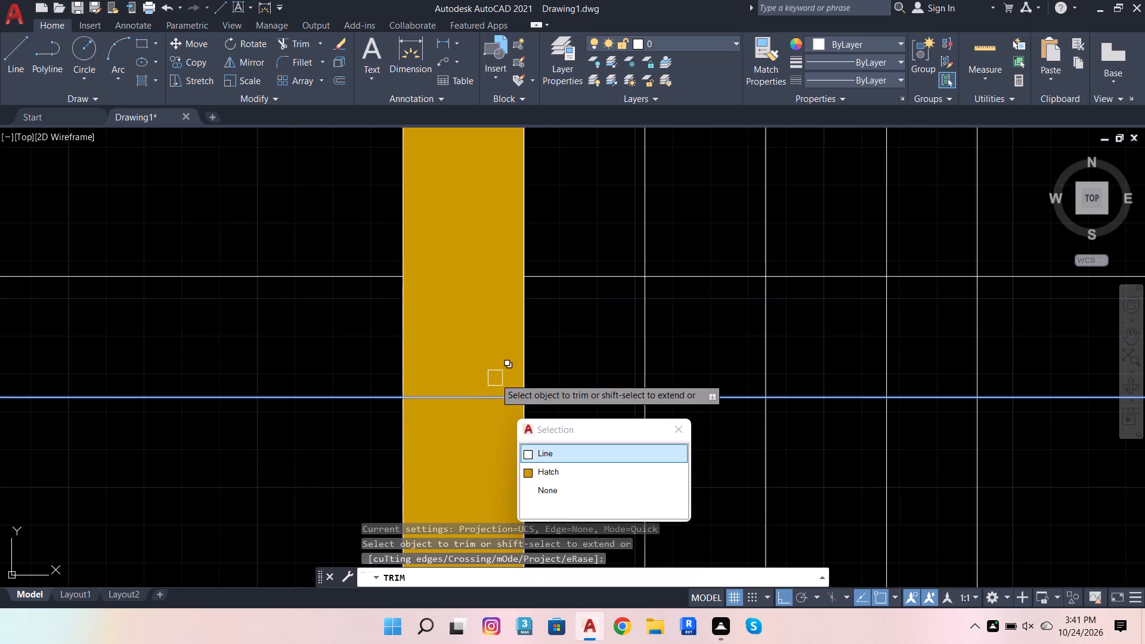
{"action": "left_click", "coordinate": [491, 271]}
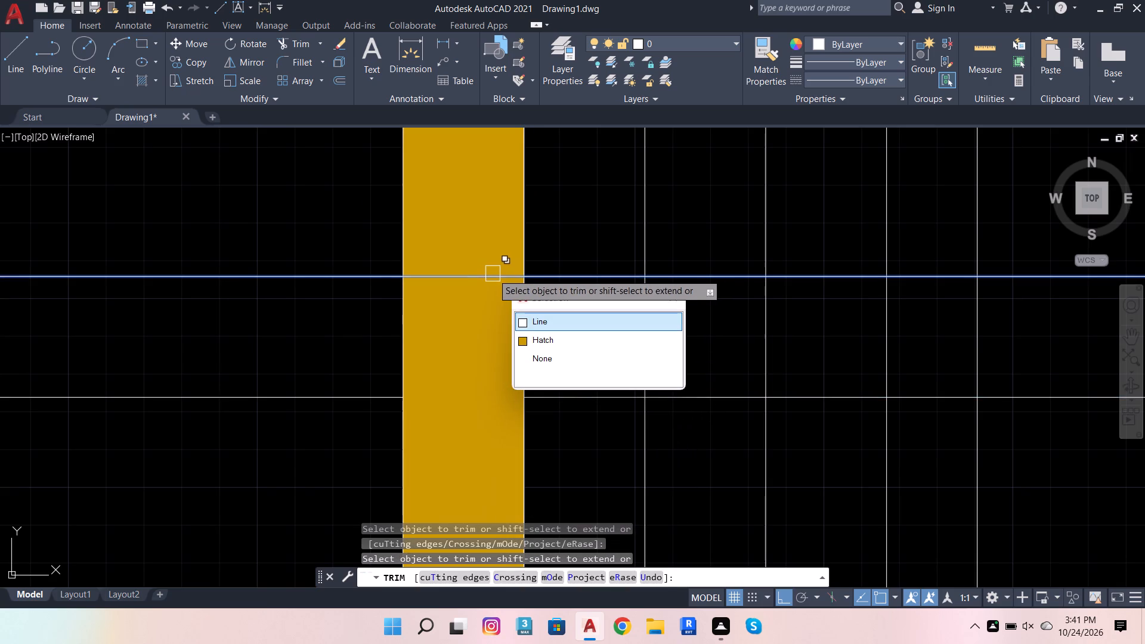
{"action": "left_click", "coordinate": [491, 275]}
{"action": "scroll", "coordinate": [485, 366], "scroll_direction": "down", "scroll_amount": 4}
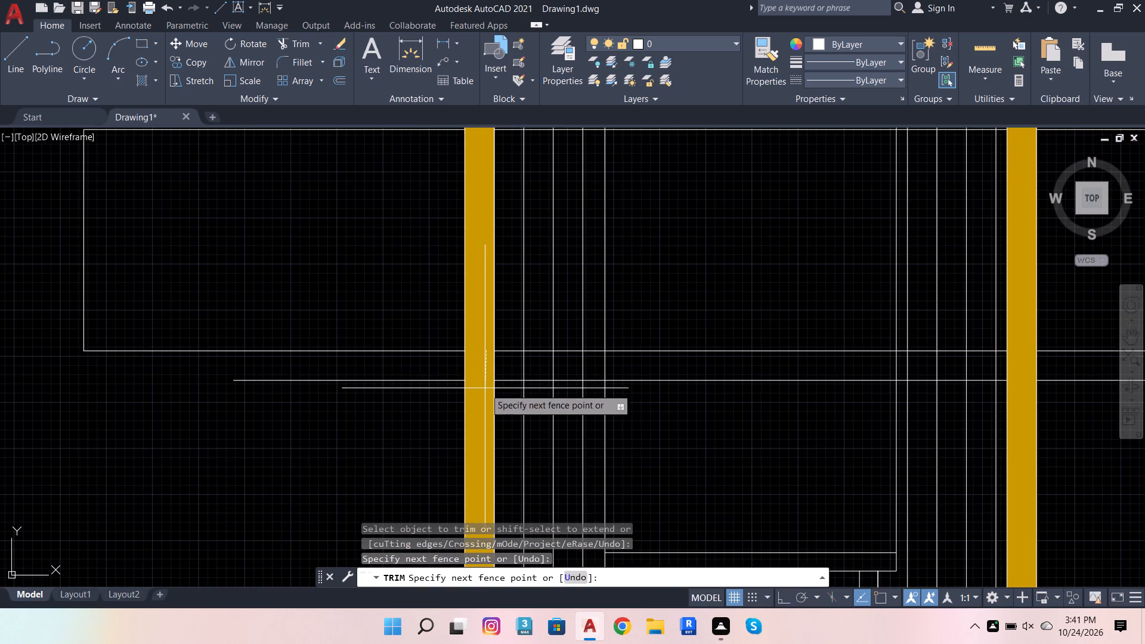
{"action": "scroll", "coordinate": [492, 373], "scroll_direction": "down", "scroll_amount": 2}
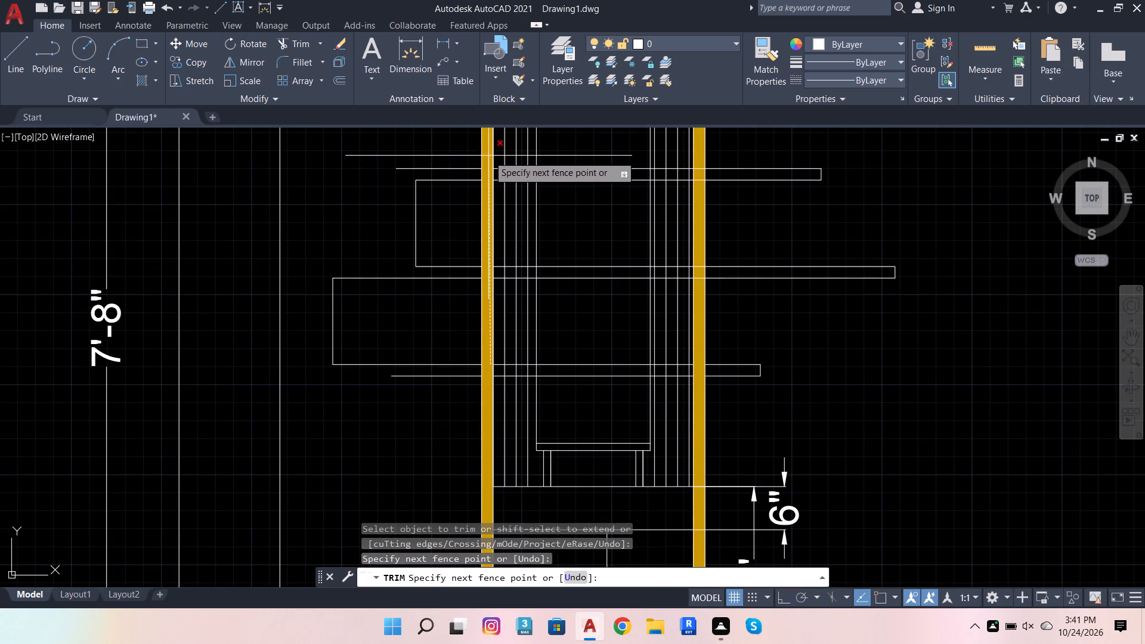
{"action": "scroll", "coordinate": [488, 156], "scroll_direction": "up", "scroll_amount": 2}
{"action": "left_click", "coordinate": [488, 155]}
{"action": "scroll", "coordinate": [396, 348], "scroll_direction": "down", "scroll_amount": 3}
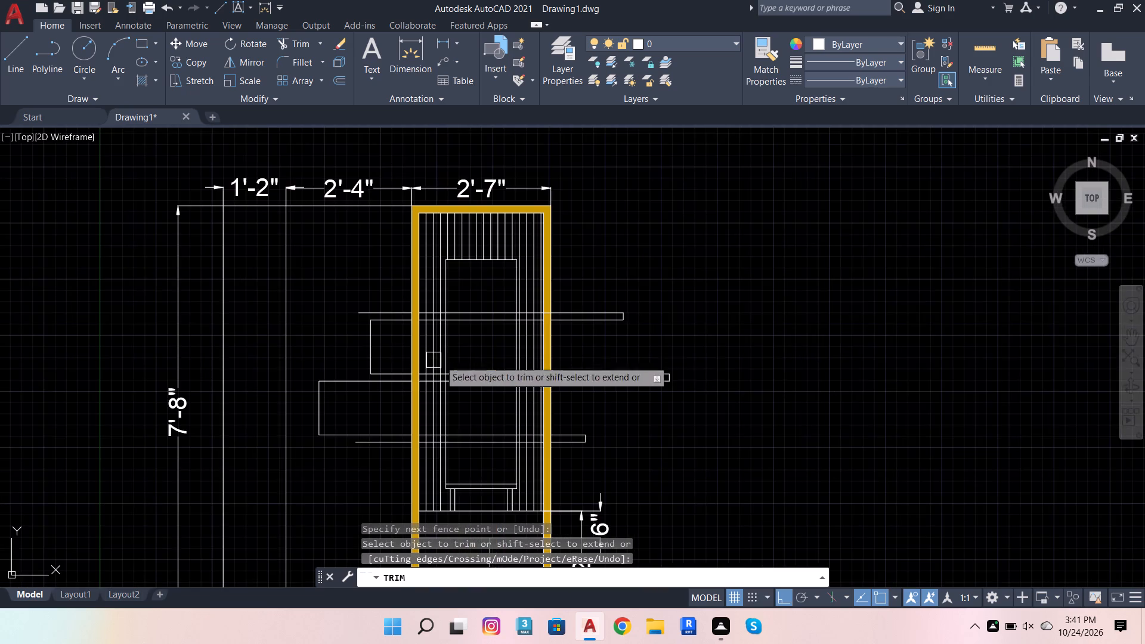
Trim the top strip's upper line where it crosses the hatched right wall.
{"action": "scroll", "coordinate": [555, 335], "scroll_direction": "up", "scroll_amount": 3}
{"action": "scroll", "coordinate": [549, 256], "scroll_direction": "up", "scroll_amount": 2}
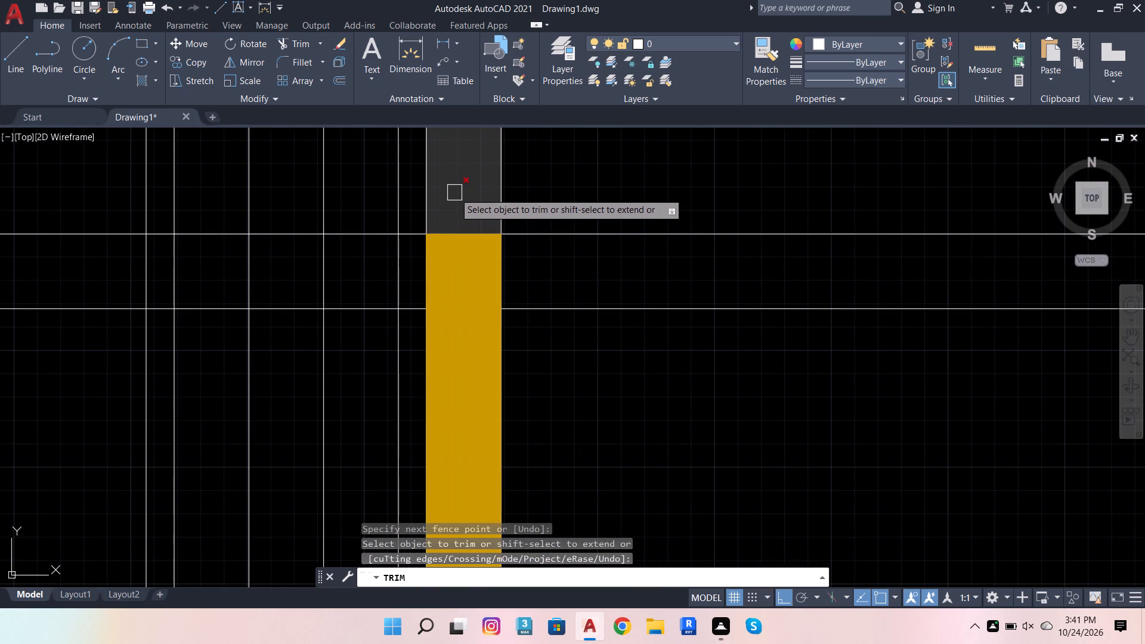
{"action": "left_click_drag", "start_coordinate": [462, 231], "coordinate": [472, 264]}
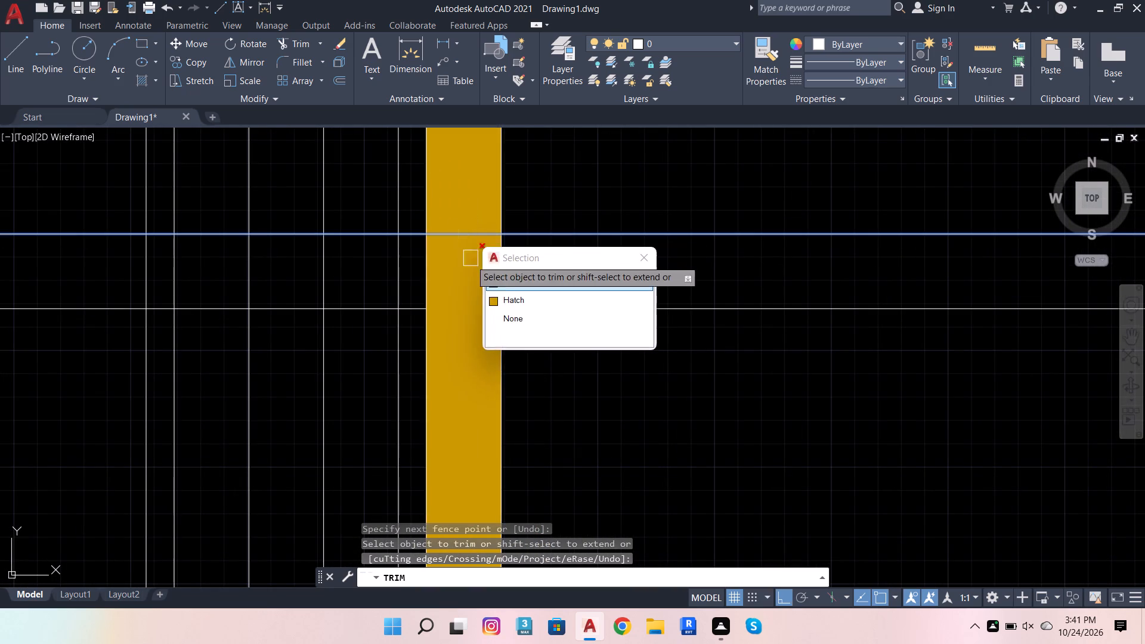
{"action": "left_click_drag", "start_coordinate": [472, 264], "coordinate": [473, 277]}
{"action": "left_click", "coordinate": [475, 236]}
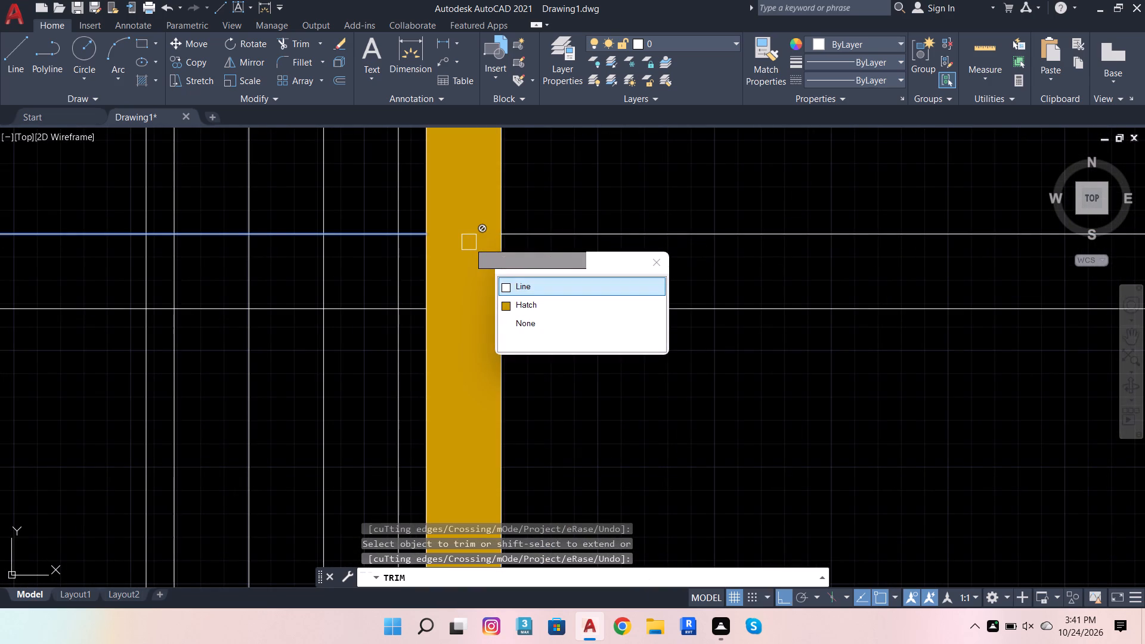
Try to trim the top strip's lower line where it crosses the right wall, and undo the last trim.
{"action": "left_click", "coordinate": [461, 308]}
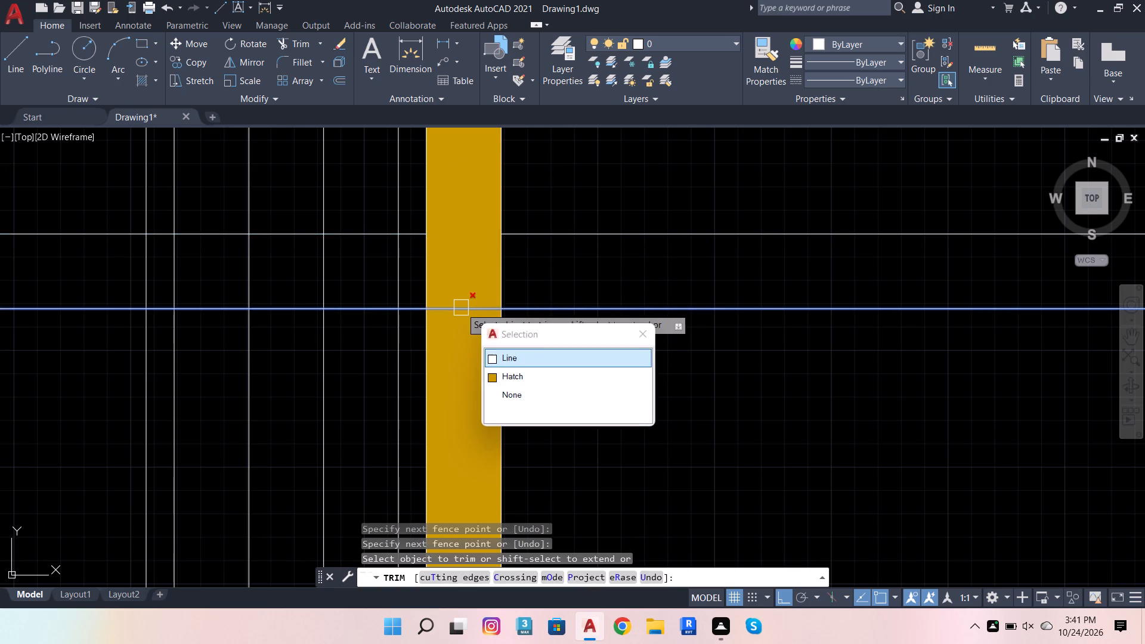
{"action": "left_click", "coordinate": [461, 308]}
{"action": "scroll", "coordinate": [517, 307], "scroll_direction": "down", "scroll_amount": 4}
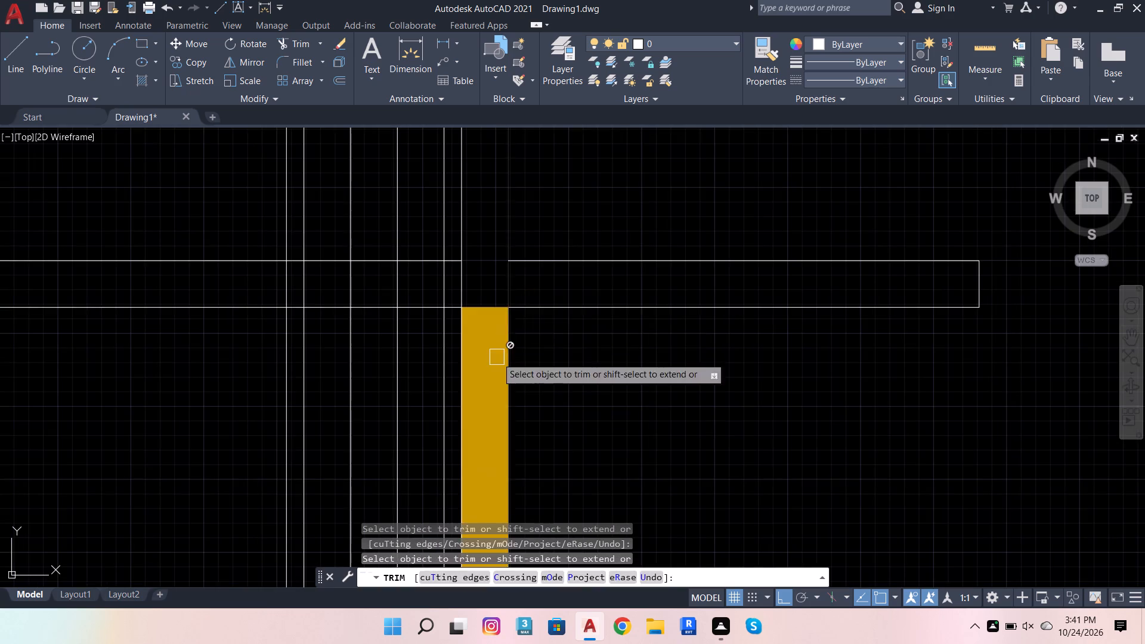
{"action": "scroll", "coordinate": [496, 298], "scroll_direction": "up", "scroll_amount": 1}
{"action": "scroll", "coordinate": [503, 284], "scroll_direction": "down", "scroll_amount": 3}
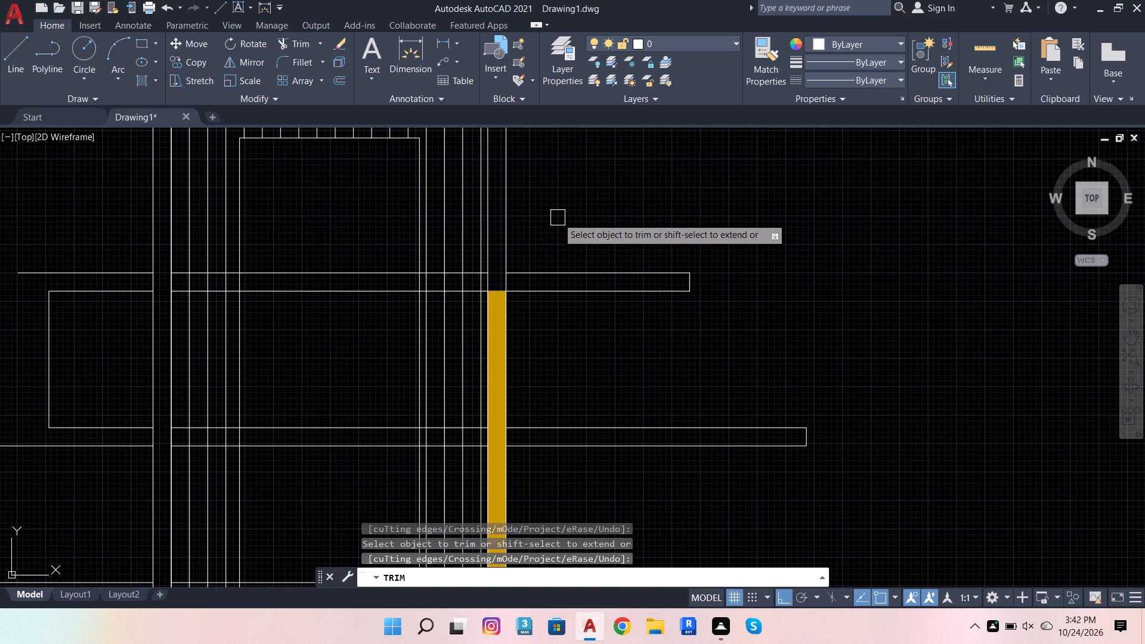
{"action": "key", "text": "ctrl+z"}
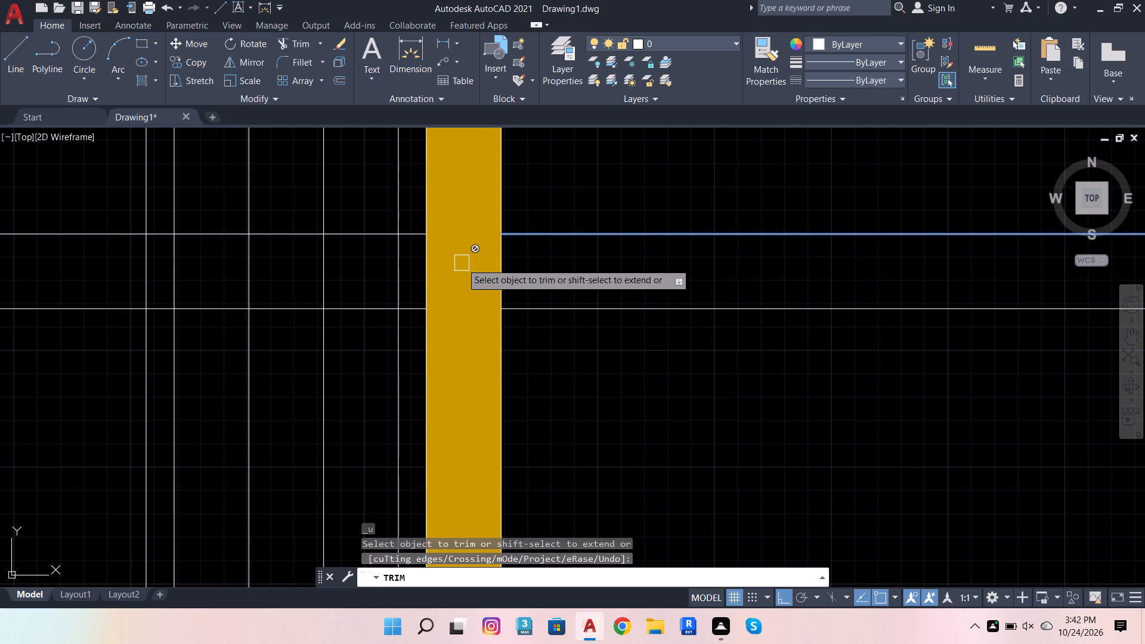
Trim the remaining strip lines crossing the hatched right wall with a fence, and end the Trim command.
{"action": "left_click", "coordinate": [457, 305]}
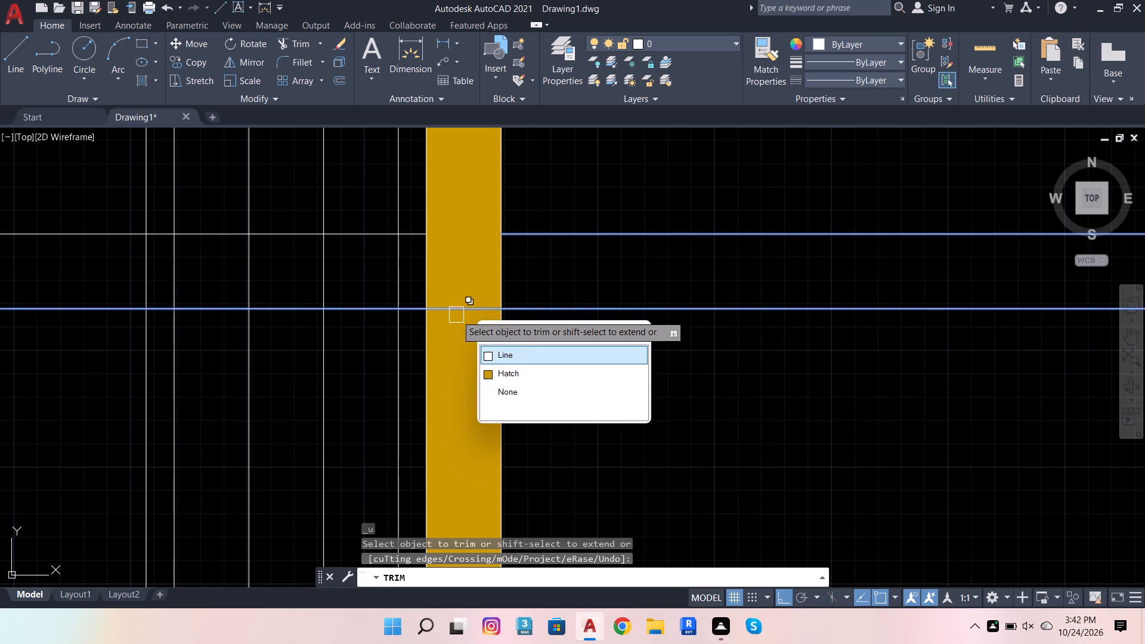
{"action": "left_click", "coordinate": [467, 309]}
{"action": "scroll", "coordinate": [542, 286], "scroll_direction": "down", "scroll_amount": 4}
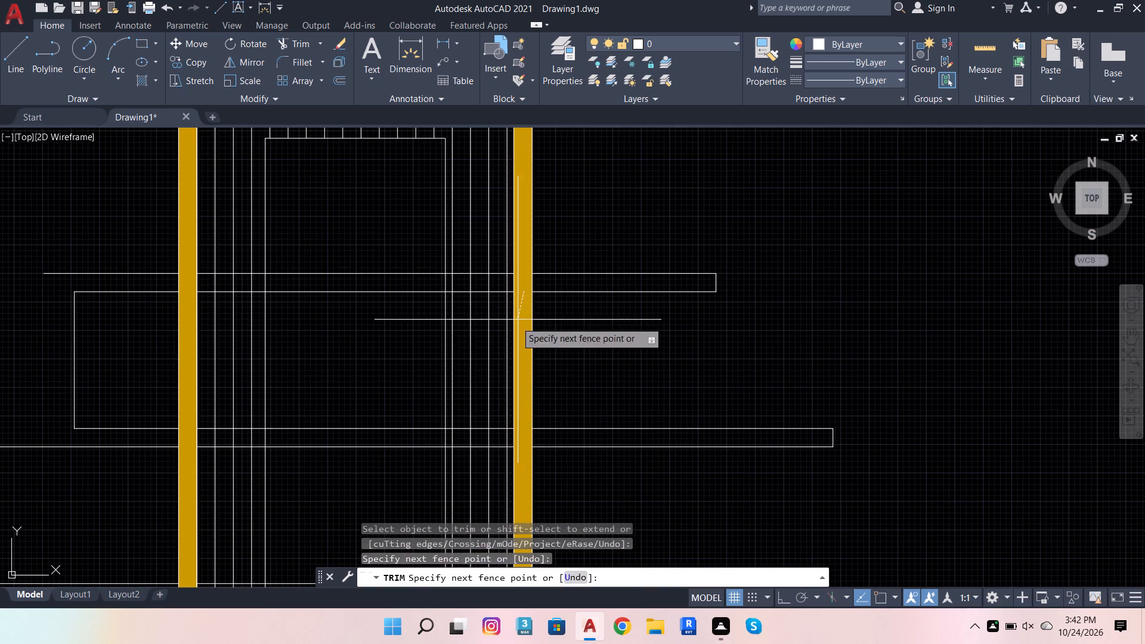
{"action": "scroll", "coordinate": [540, 470], "scroll_direction": "down", "scroll_amount": 3}
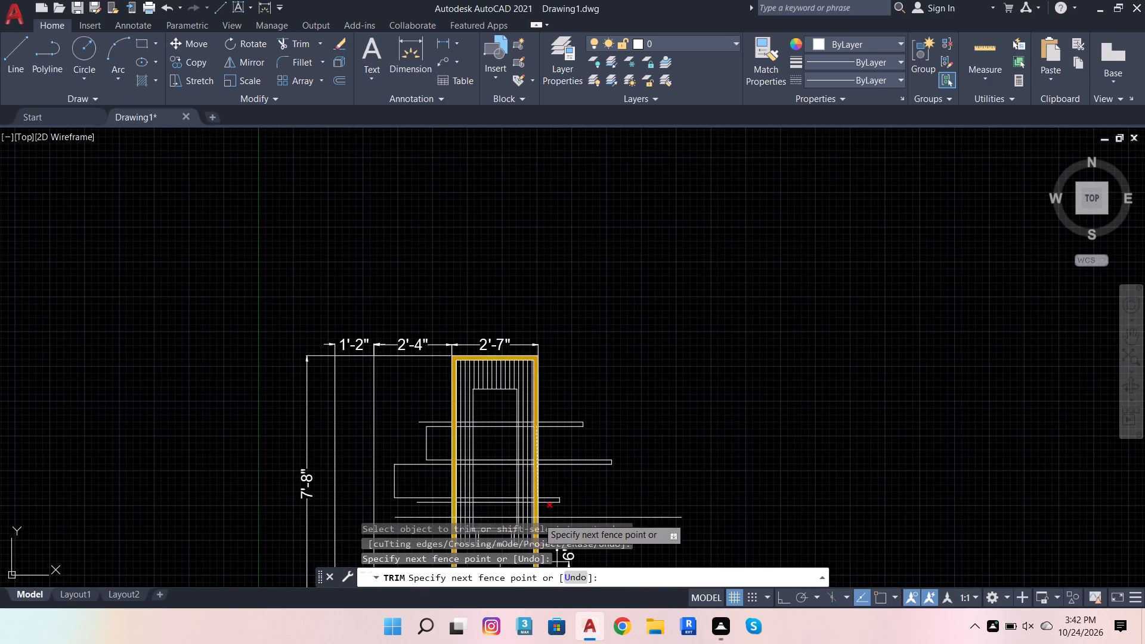
{"action": "scroll", "coordinate": [538, 518], "scroll_direction": "up", "scroll_amount": 3}
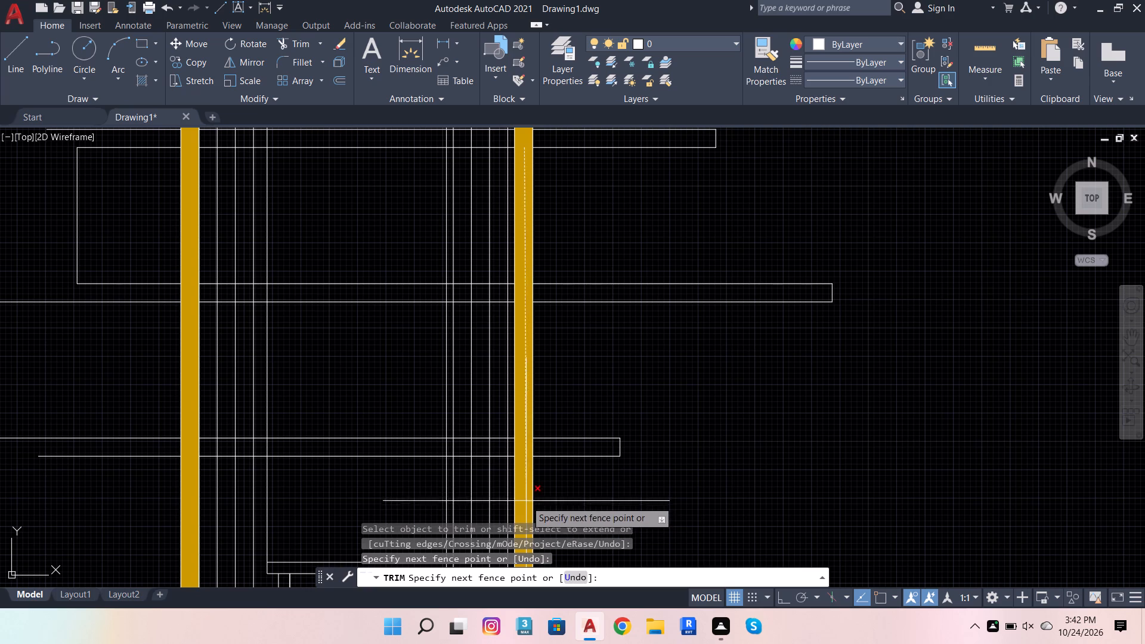
{"action": "left_click", "coordinate": [521, 475]}
{"action": "scroll", "coordinate": [702, 399], "scroll_direction": "down", "scroll_amount": 3}
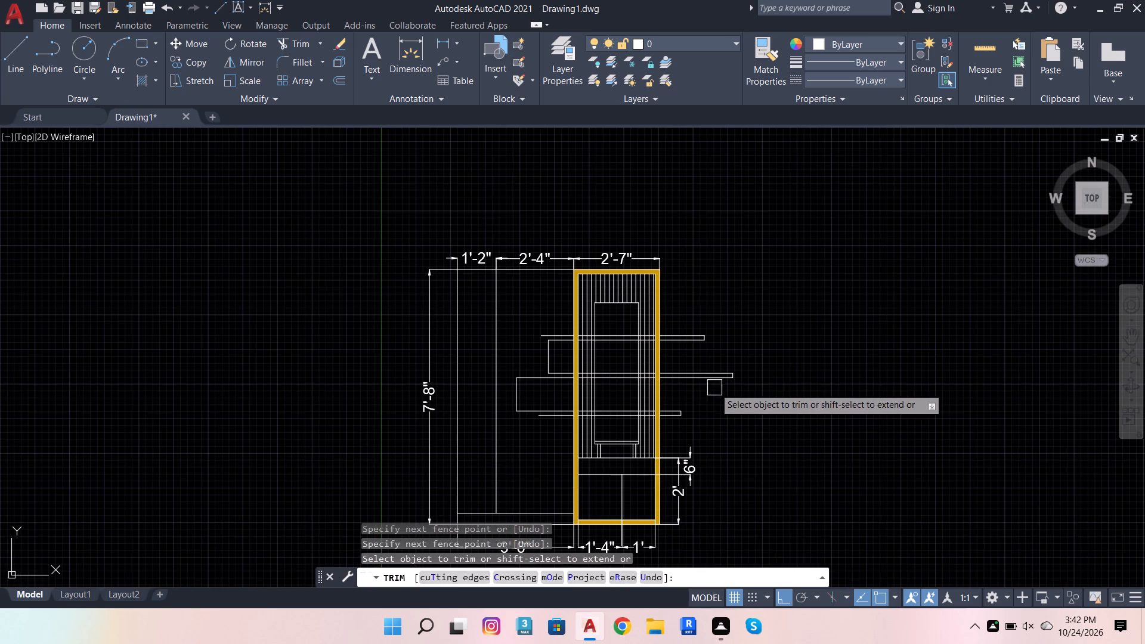
{"action": "scroll", "coordinate": [711, 325], "scroll_direction": "up", "scroll_amount": 2}
{"action": "key", "text": "Escape"}
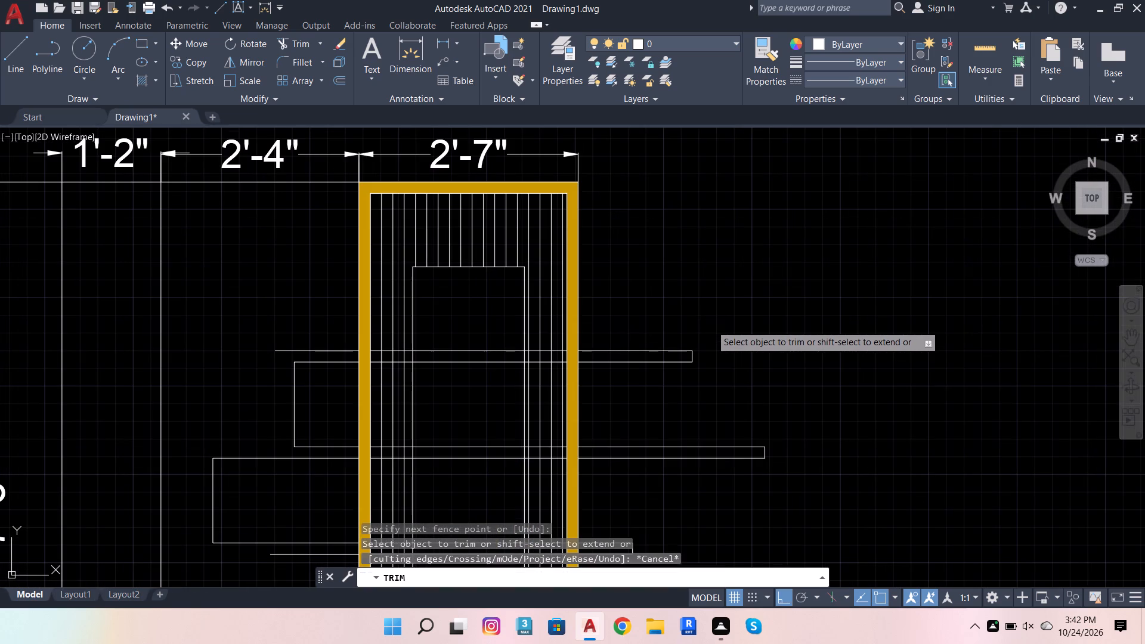
Erase all leftover strip and connecting line segments outside the bay's left and right walls.
{"action": "scroll", "coordinate": [714, 334], "scroll_direction": "down", "scroll_amount": 3}
{"action": "scroll", "coordinate": [704, 408], "scroll_direction": "up", "scroll_amount": 2}
{"action": "left_click", "coordinate": [708, 395]}
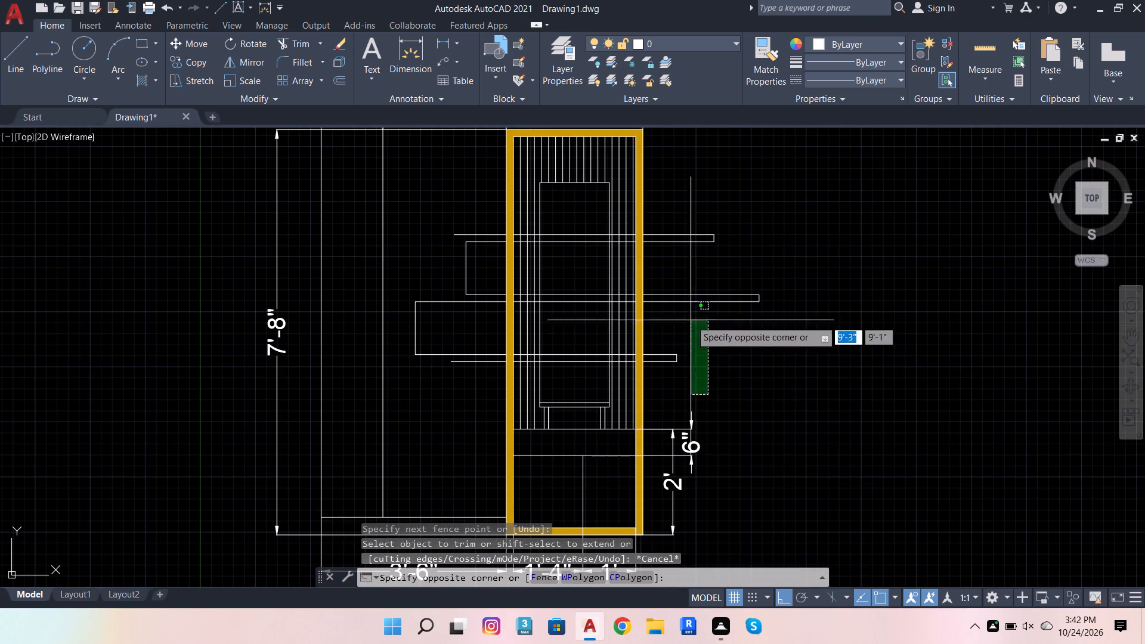
{"action": "left_click", "coordinate": [673, 191]}
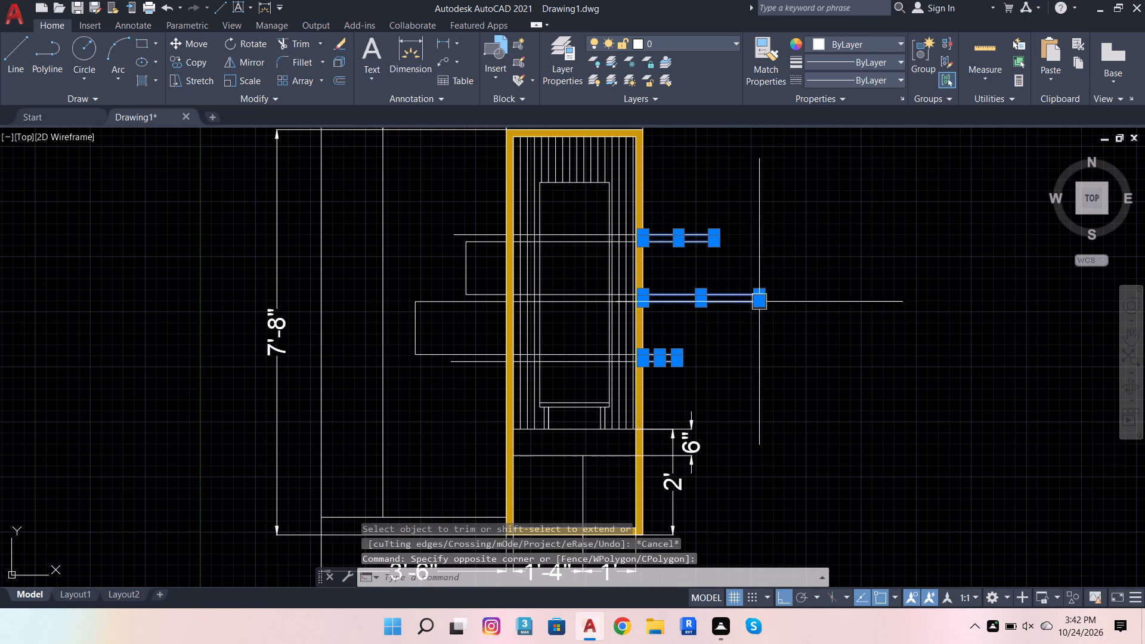
{"action": "scroll", "coordinate": [760, 308], "scroll_direction": "up", "scroll_amount": 3}
{"action": "left_click", "coordinate": [775, 281]}
{"action": "left_click", "coordinate": [738, 253]}
{"action": "scroll", "coordinate": [761, 370], "scroll_direction": "down", "scroll_amount": 4}
{"action": "scroll", "coordinate": [744, 311], "scroll_direction": "up", "scroll_amount": 4}
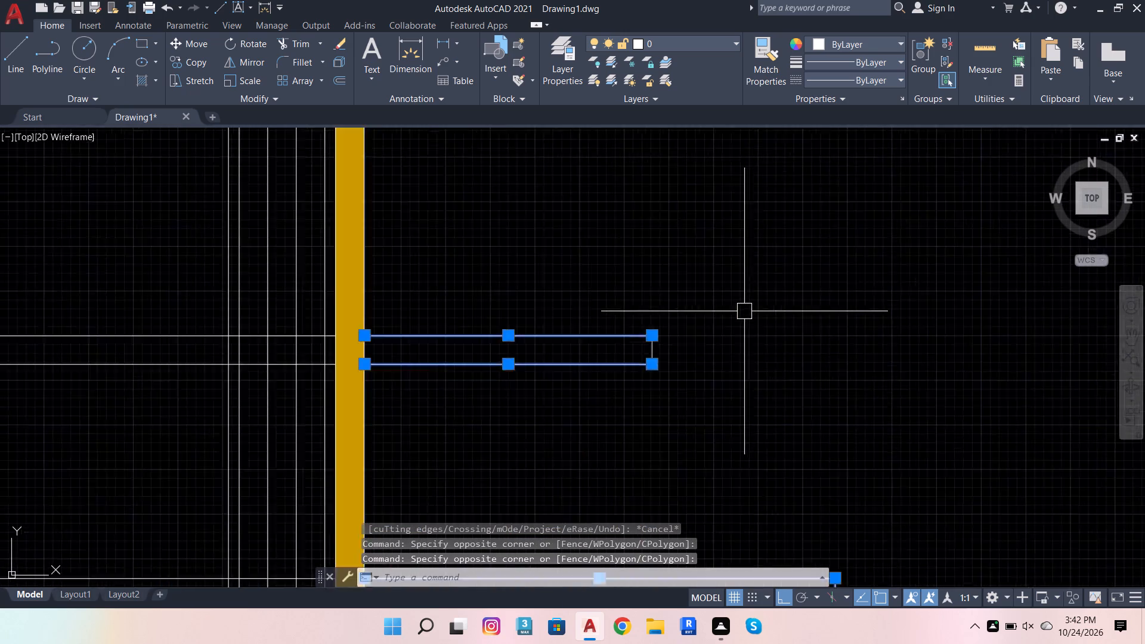
{"action": "scroll", "coordinate": [744, 311], "scroll_direction": "up", "scroll_amount": 1}
{"action": "left_click", "coordinate": [648, 376]}
{"action": "left_click", "coordinate": [543, 303]}
{"action": "scroll", "coordinate": [786, 286], "scroll_direction": "down", "scroll_amount": 5}
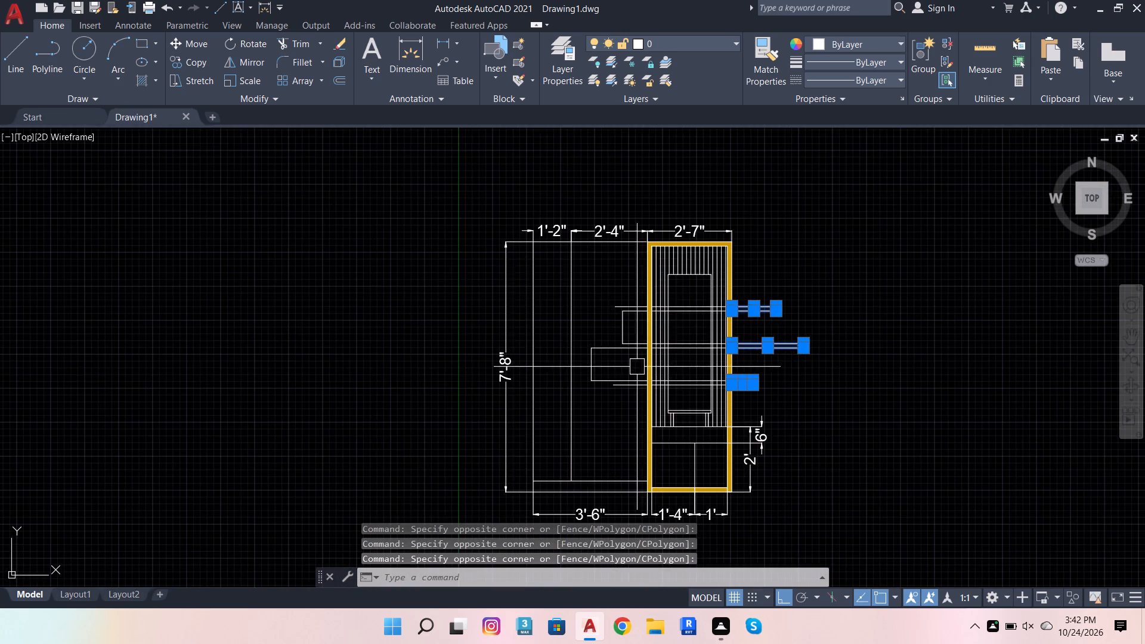
{"action": "scroll", "coordinate": [637, 367], "scroll_direction": "up", "scroll_amount": 2}
{"action": "left_click", "coordinate": [622, 465]}
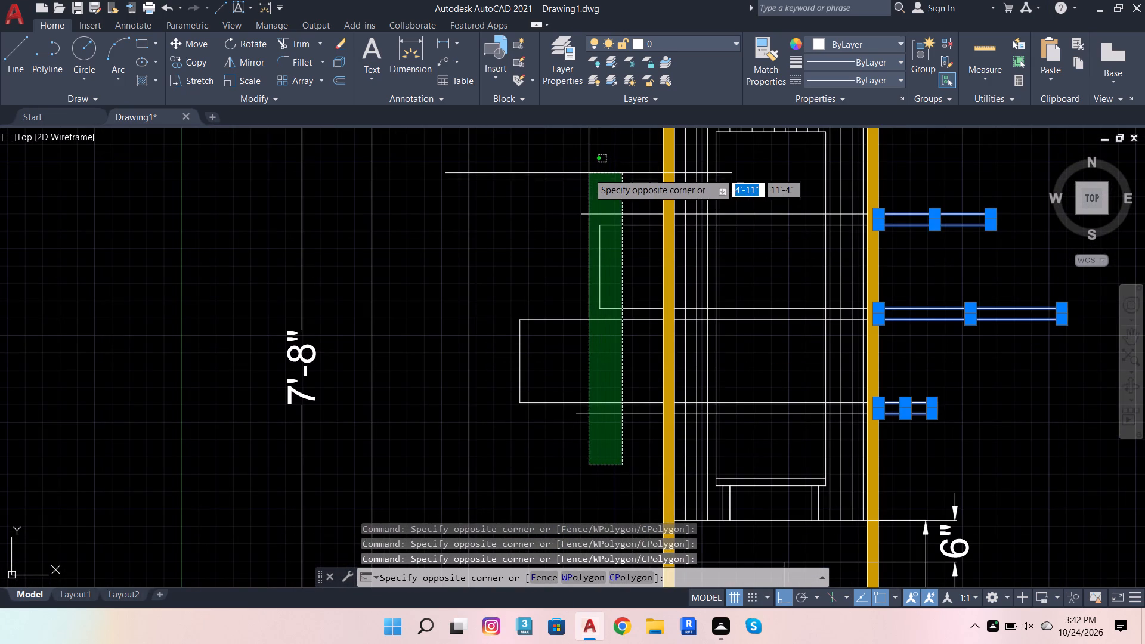
{"action": "left_click", "coordinate": [513, 179]}
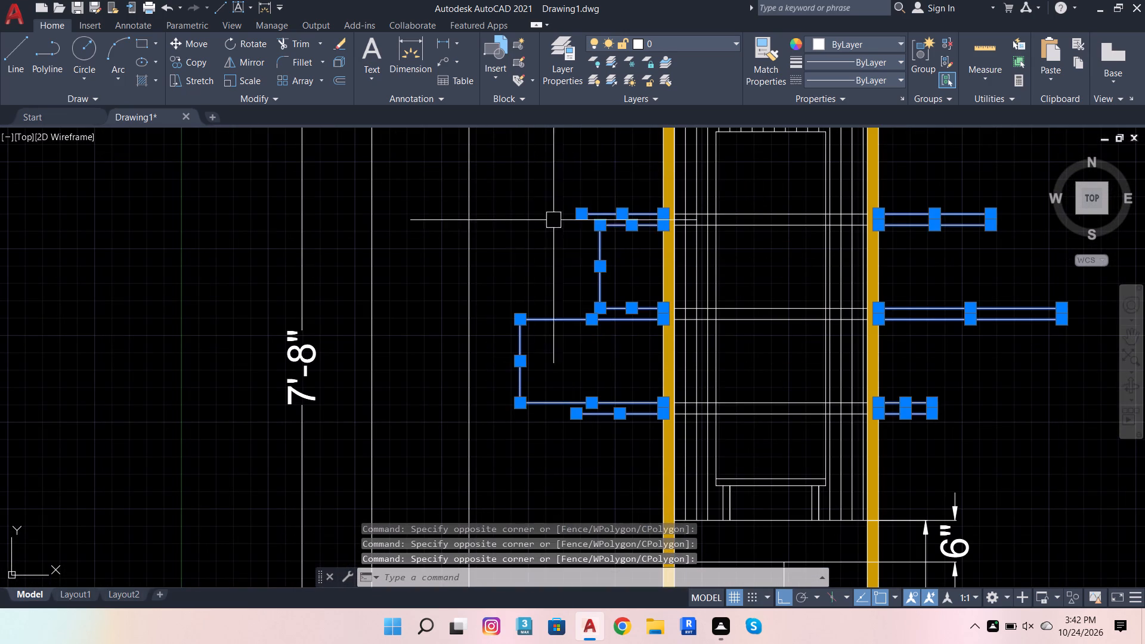
{"action": "scroll", "coordinate": [615, 372], "scroll_direction": "down", "scroll_amount": 2}
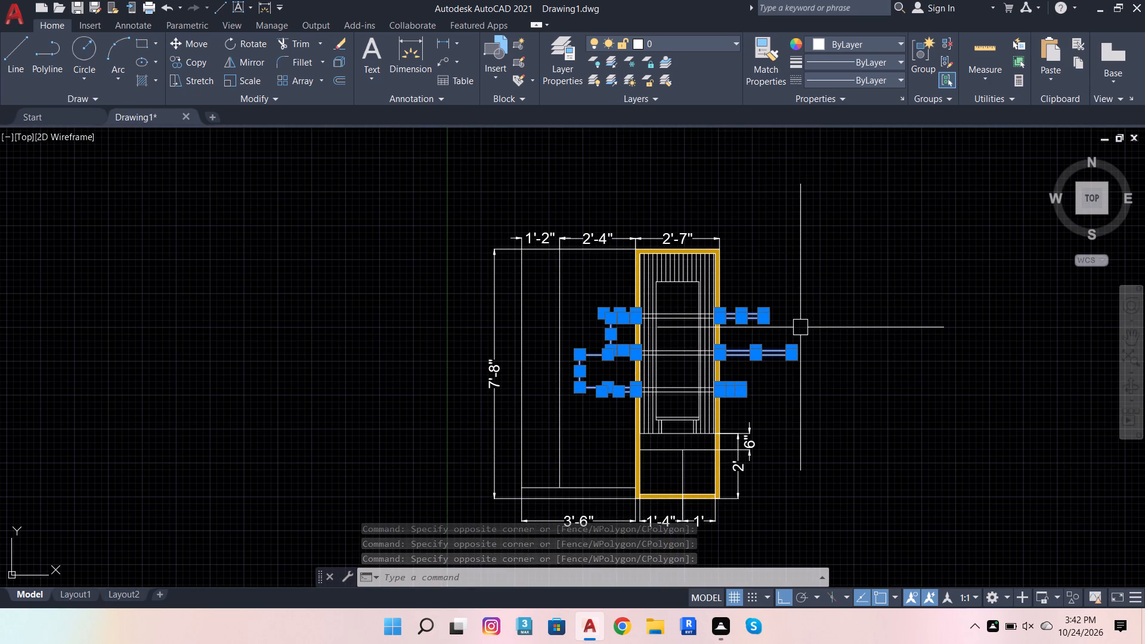
{"action": "key", "text": "shift+Delete"}
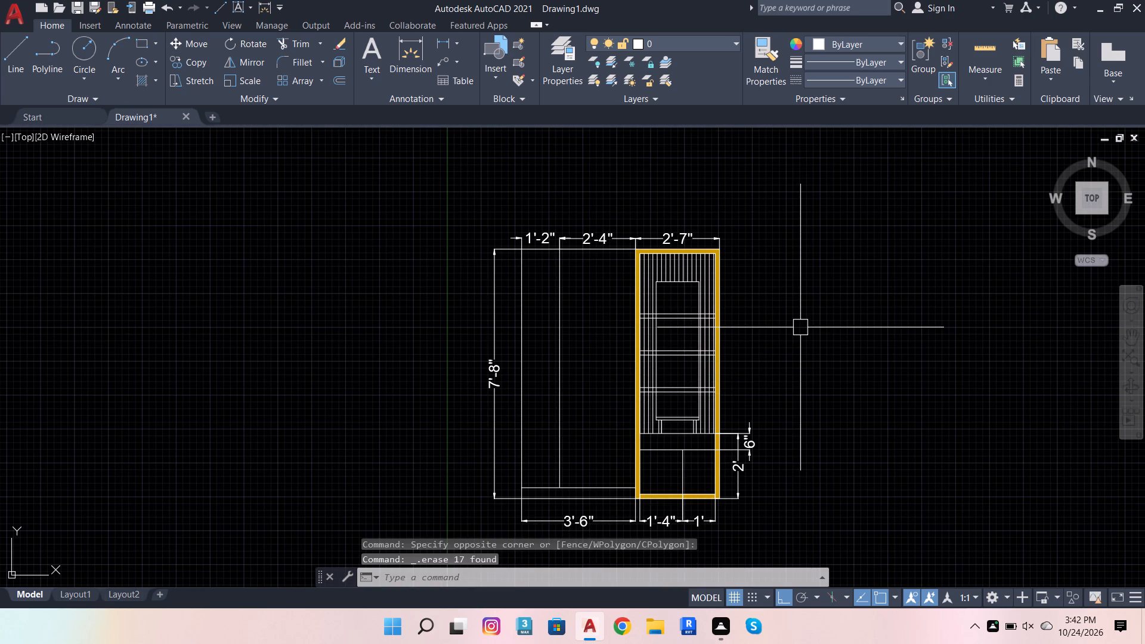
Trim the three strips' horizontal lines inside the bay's central tall rectangle with a fence.
{"action": "scroll", "coordinate": [684, 345], "scroll_direction": "up", "scroll_amount": 3}
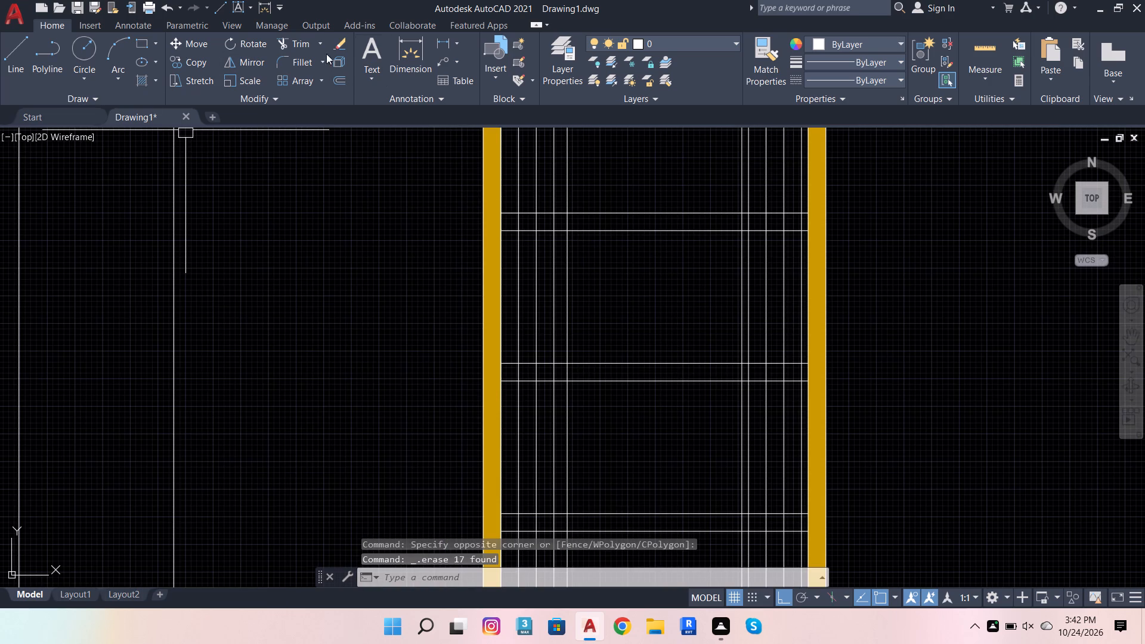
{"action": "left_click", "coordinate": [283, 42]}
{"action": "left_click", "coordinate": [629, 179]}
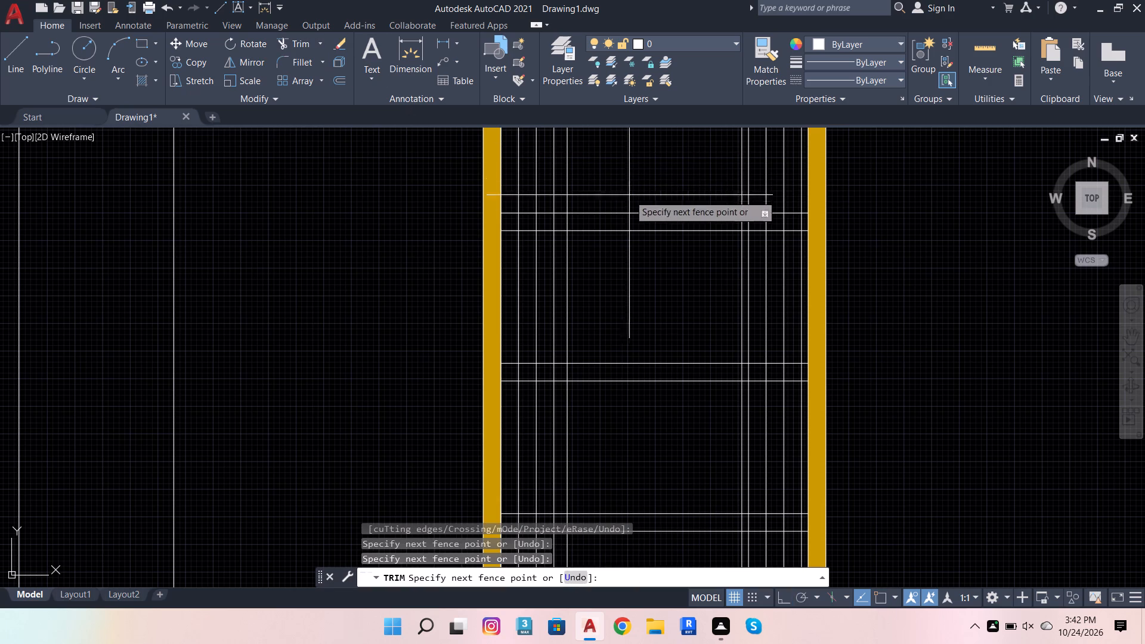
{"action": "scroll", "coordinate": [653, 403], "scroll_direction": "down", "scroll_amount": 2}
{"action": "left_click", "coordinate": [654, 473]}
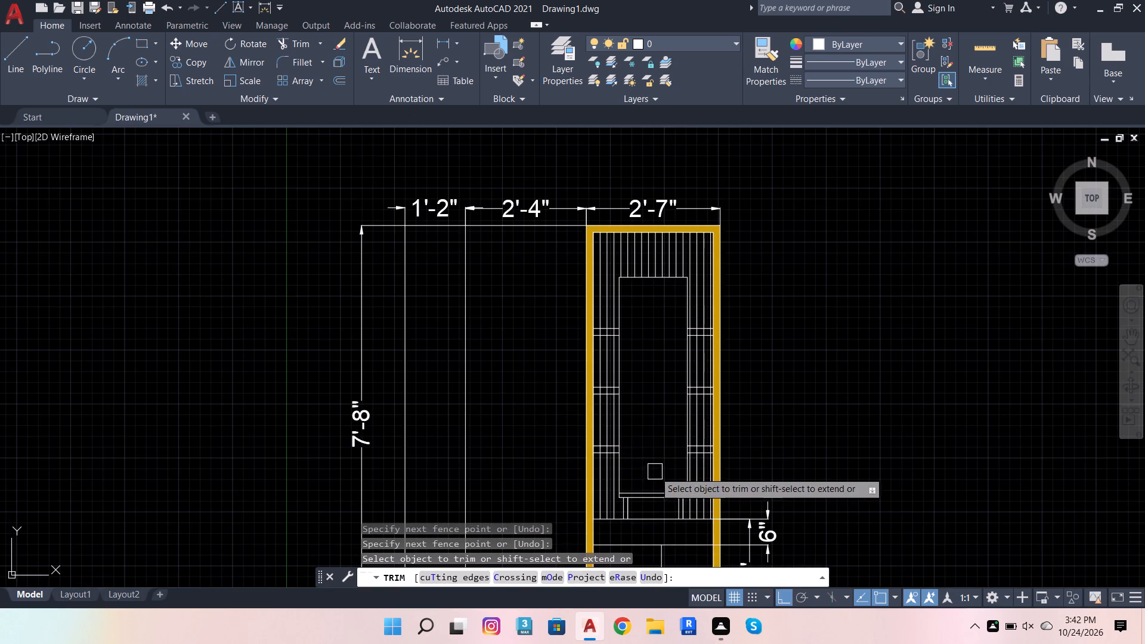
Trim the vertical lines inside all three horizontal strips between the central tall rectangle and the bay's right wall with fences.
{"action": "scroll", "coordinate": [681, 456], "scroll_direction": "up", "scroll_amount": 3}
{"action": "scroll", "coordinate": [761, 439], "scroll_direction": "up", "scroll_amount": 2}
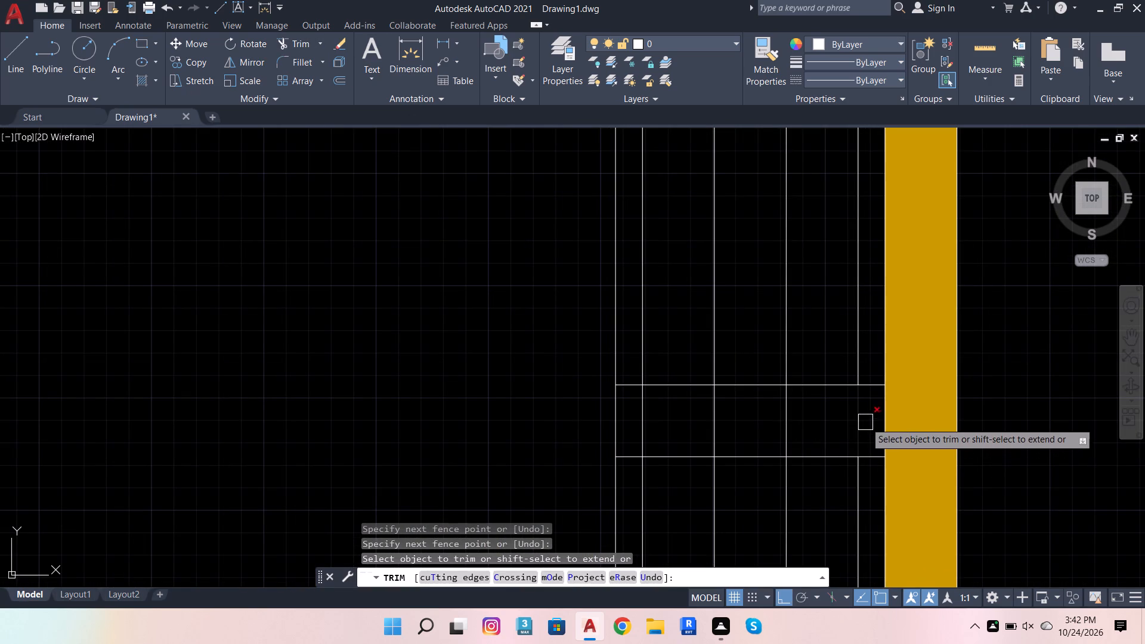
{"action": "left_click", "coordinate": [872, 418]}
{"action": "left_click", "coordinate": [636, 426]}
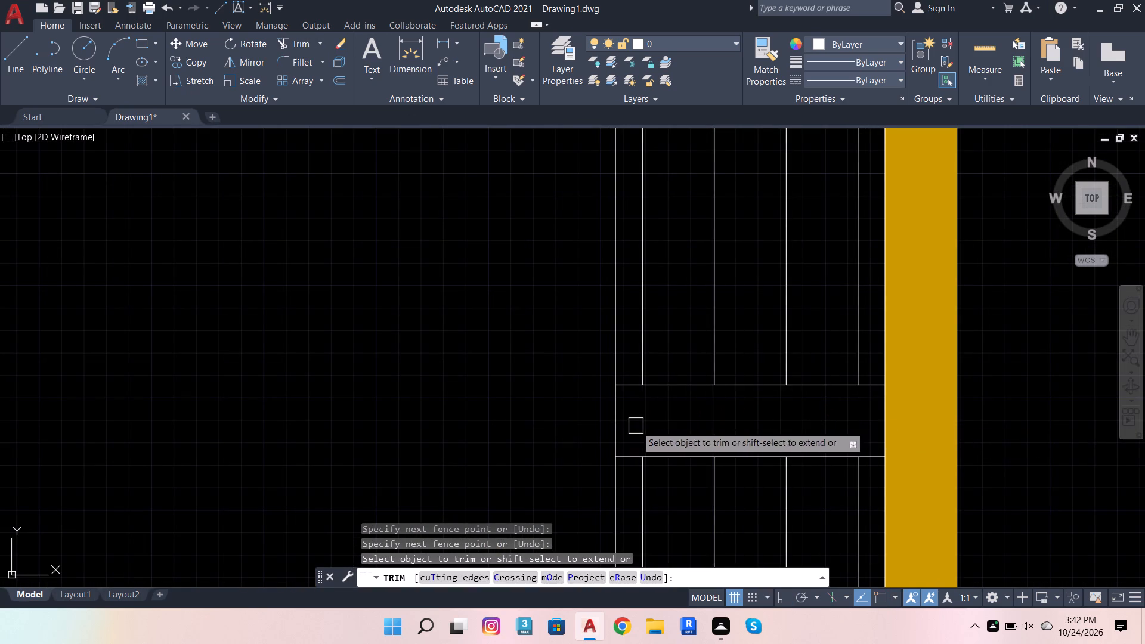
{"action": "scroll", "coordinate": [731, 445], "scroll_direction": "down", "scroll_amount": 3}
{"action": "scroll", "coordinate": [756, 290], "scroll_direction": "up", "scroll_amount": 4}
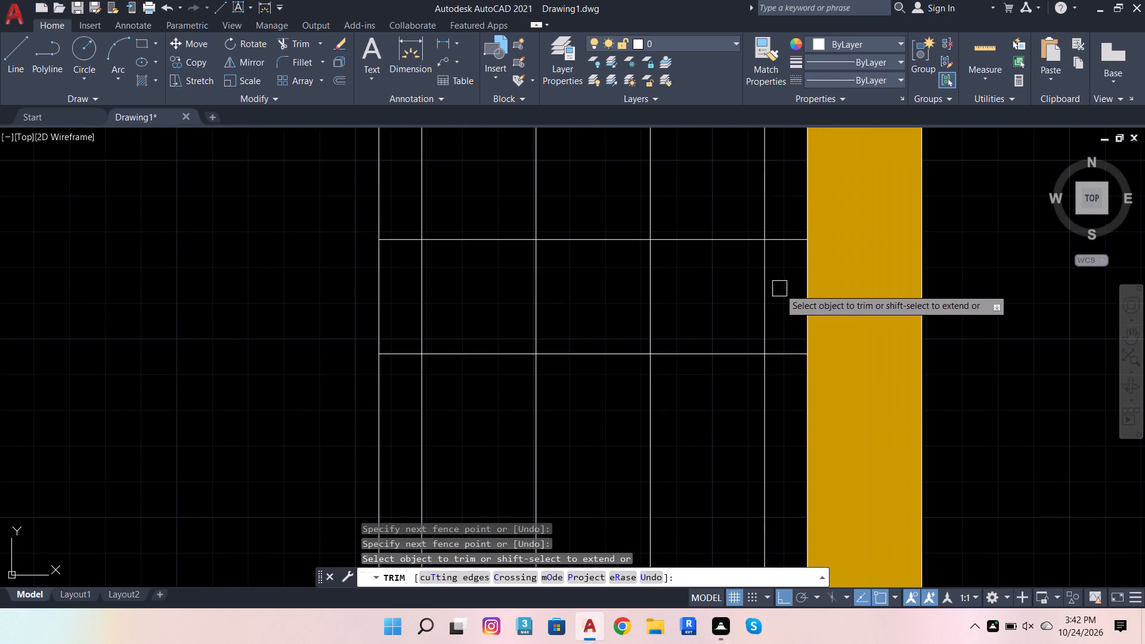
{"action": "left_click", "coordinate": [788, 289]}
{"action": "left_click", "coordinate": [412, 304]}
{"action": "scroll", "coordinate": [572, 367], "scroll_direction": "down", "scroll_amount": 4}
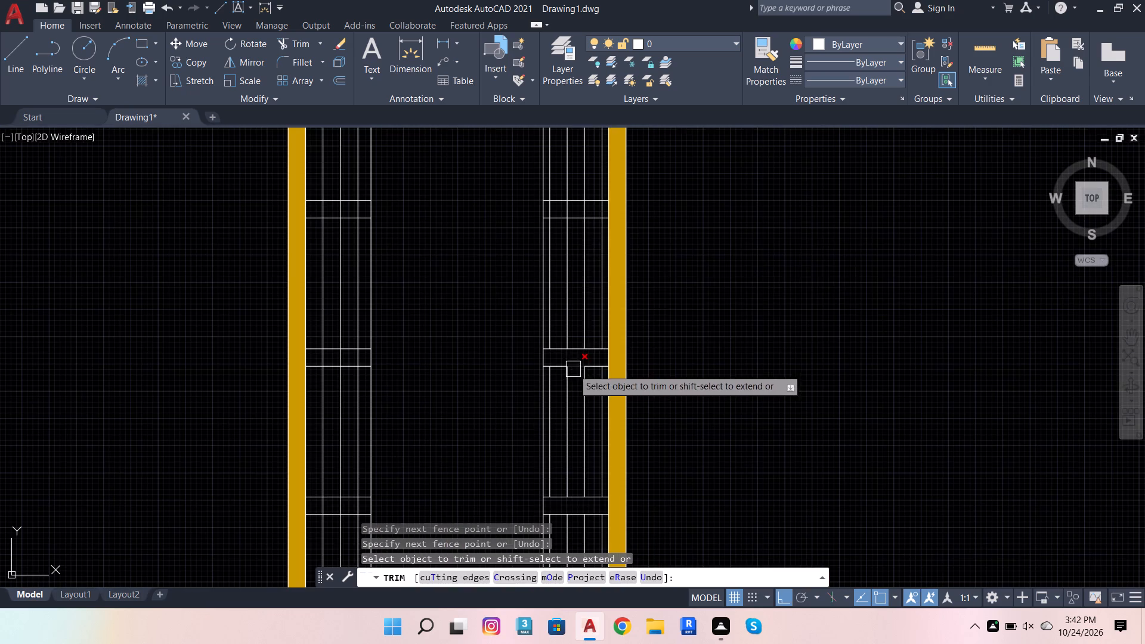
{"action": "scroll", "coordinate": [601, 196], "scroll_direction": "up", "scroll_amount": 3}
{"action": "left_click", "coordinate": [621, 233]}
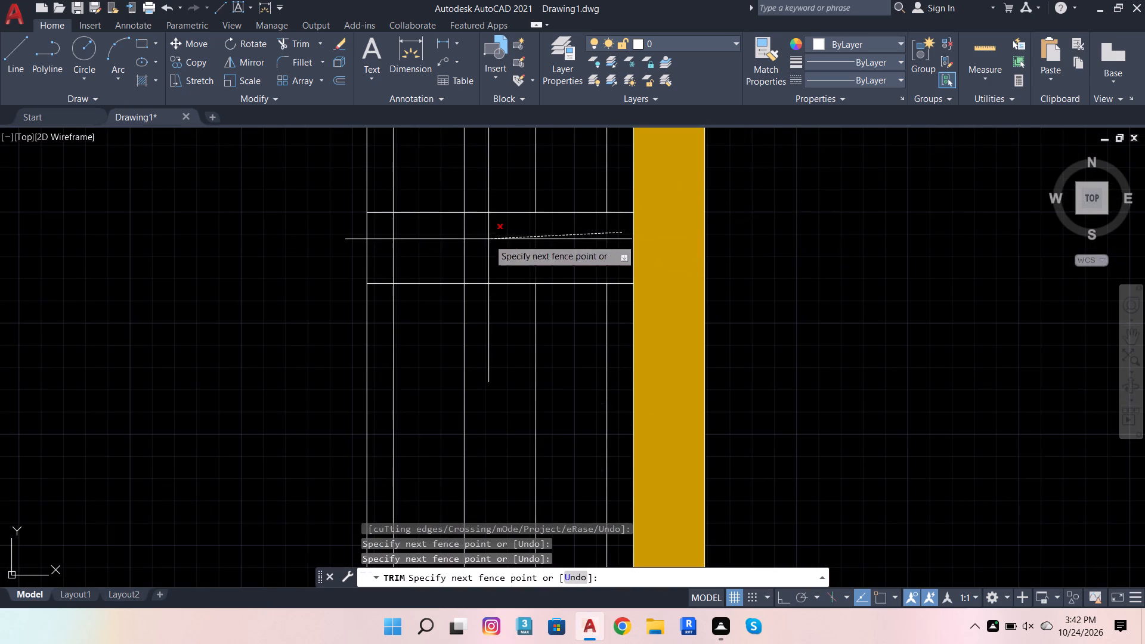
{"action": "left_click", "coordinate": [388, 255]}
{"action": "scroll", "coordinate": [543, 329], "scroll_direction": "down", "scroll_amount": 5}
Trim the vertical lines inside all three horizontal strips between the bay's left wall and the central tall rectangle with fences.
{"action": "scroll", "coordinate": [370, 346], "scroll_direction": "up", "scroll_amount": 3}
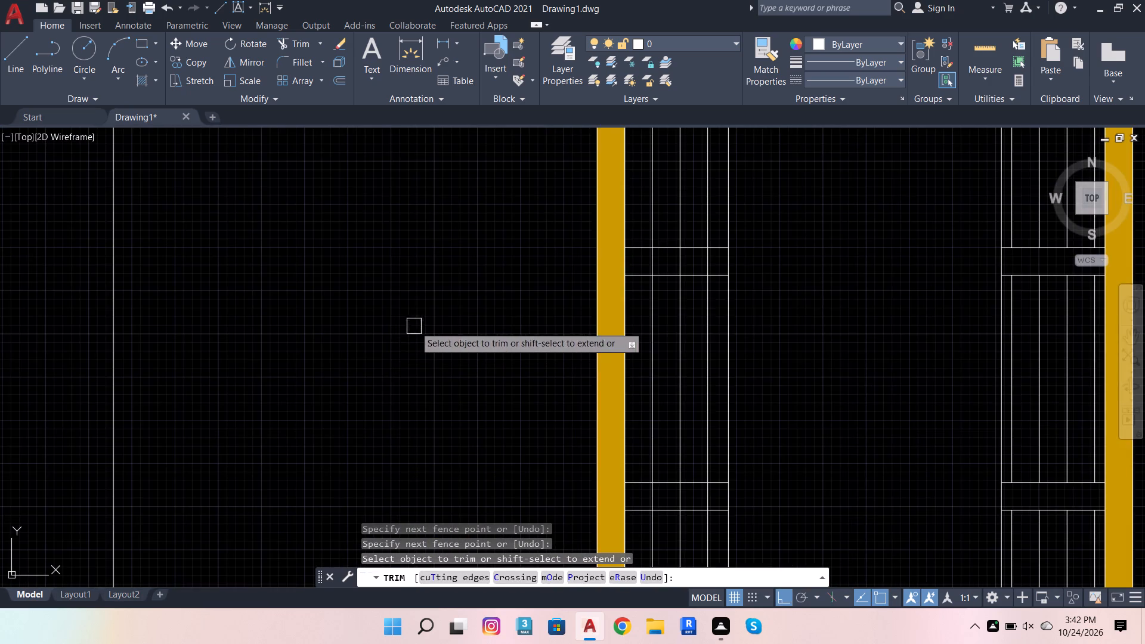
{"action": "scroll", "coordinate": [633, 267], "scroll_direction": "up", "scroll_amount": 3}
{"action": "left_click", "coordinate": [639, 262]}
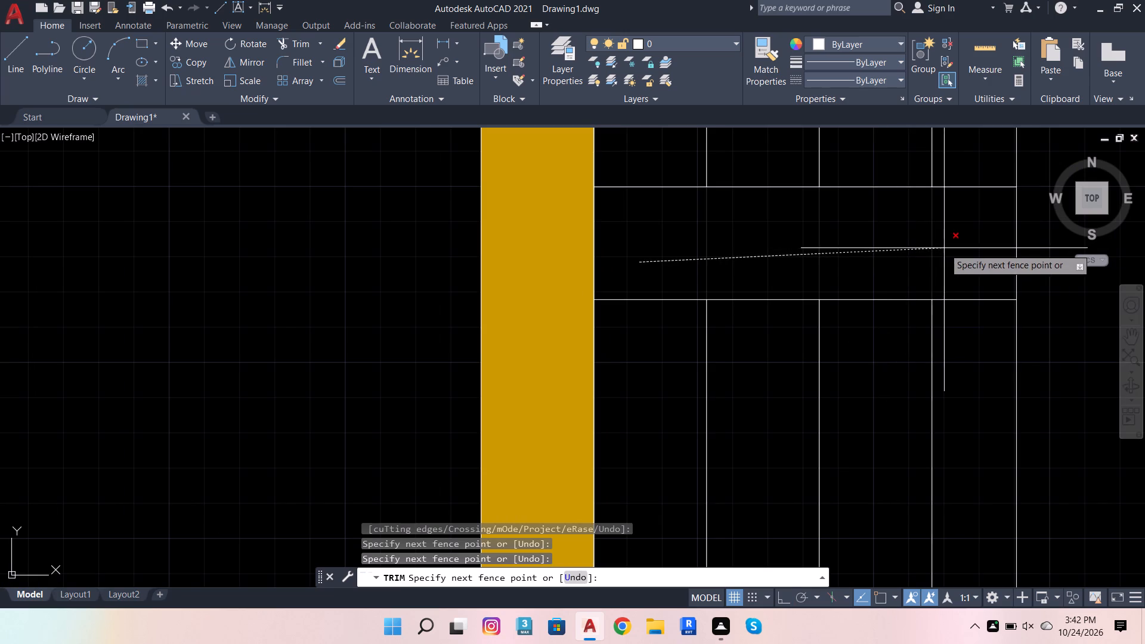
{"action": "left_click", "coordinate": [944, 248]}
{"action": "scroll", "coordinate": [514, 275], "scroll_direction": "down", "scroll_amount": 5}
{"action": "scroll", "coordinate": [537, 371], "scroll_direction": "up", "scroll_amount": 5}
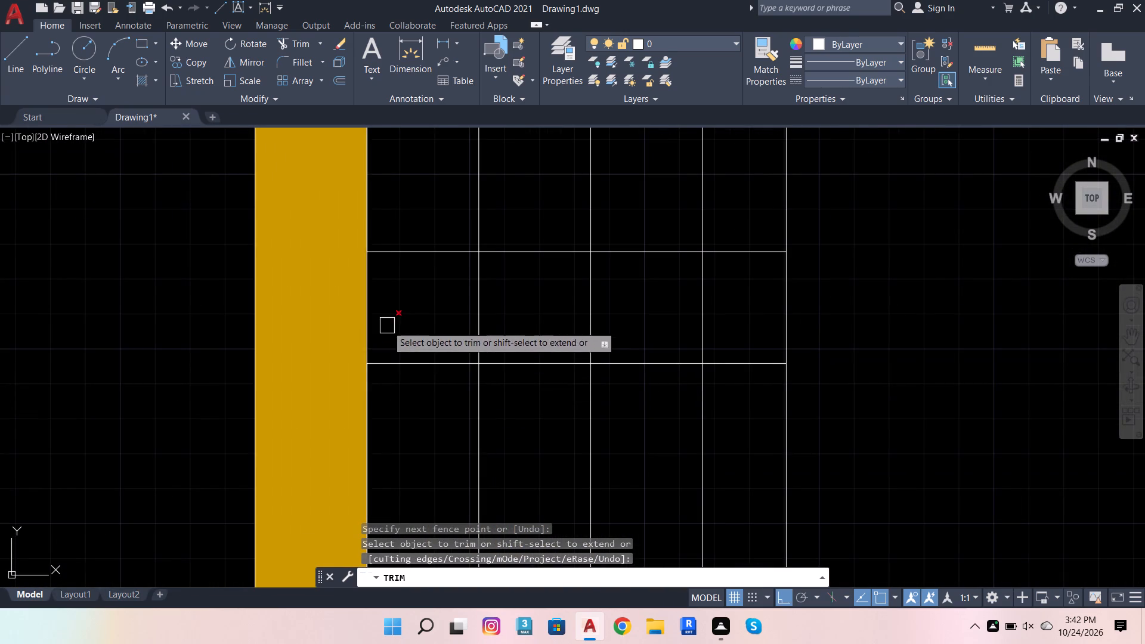
{"action": "left_click", "coordinate": [428, 312]}
{"action": "left_click", "coordinate": [743, 301]}
{"action": "scroll", "coordinate": [668, 326], "scroll_direction": "down", "scroll_amount": 4}
{"action": "scroll", "coordinate": [688, 492], "scroll_direction": "up", "scroll_amount": 3}
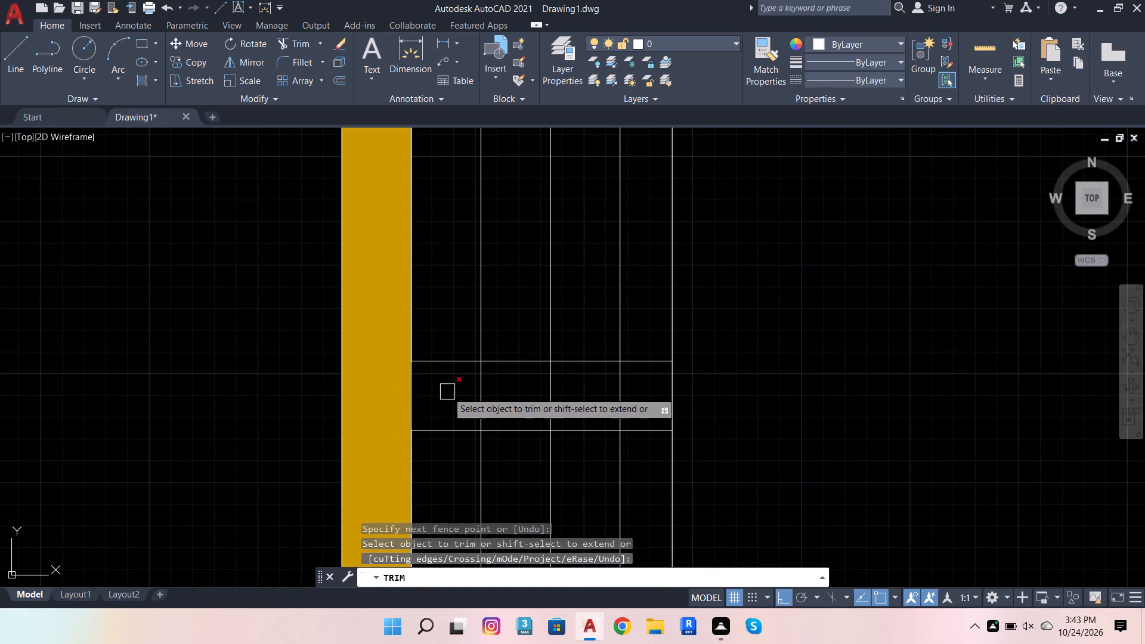
{"action": "left_click", "coordinate": [456, 395]}
{"action": "left_click", "coordinate": [628, 398]}
{"action": "scroll", "coordinate": [583, 407], "scroll_direction": "down", "scroll_amount": 4}
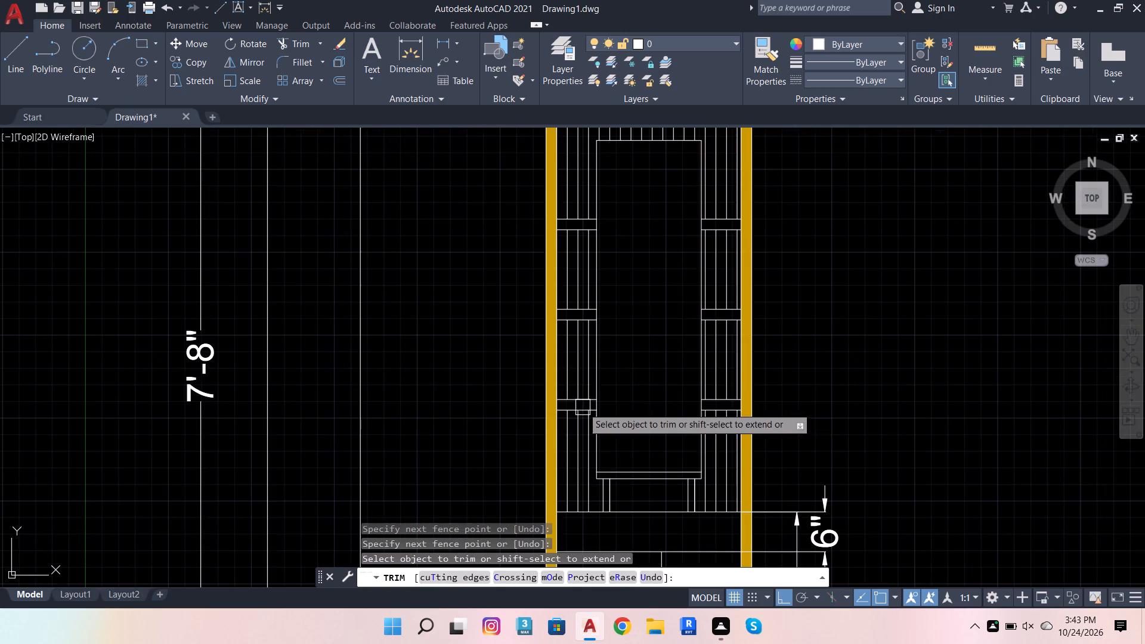
Hatch both segments of the top horizontal strip, beside the central tall rectangle, with a Solid fill in color 42.
{"action": "left_click", "coordinate": [143, 79]}
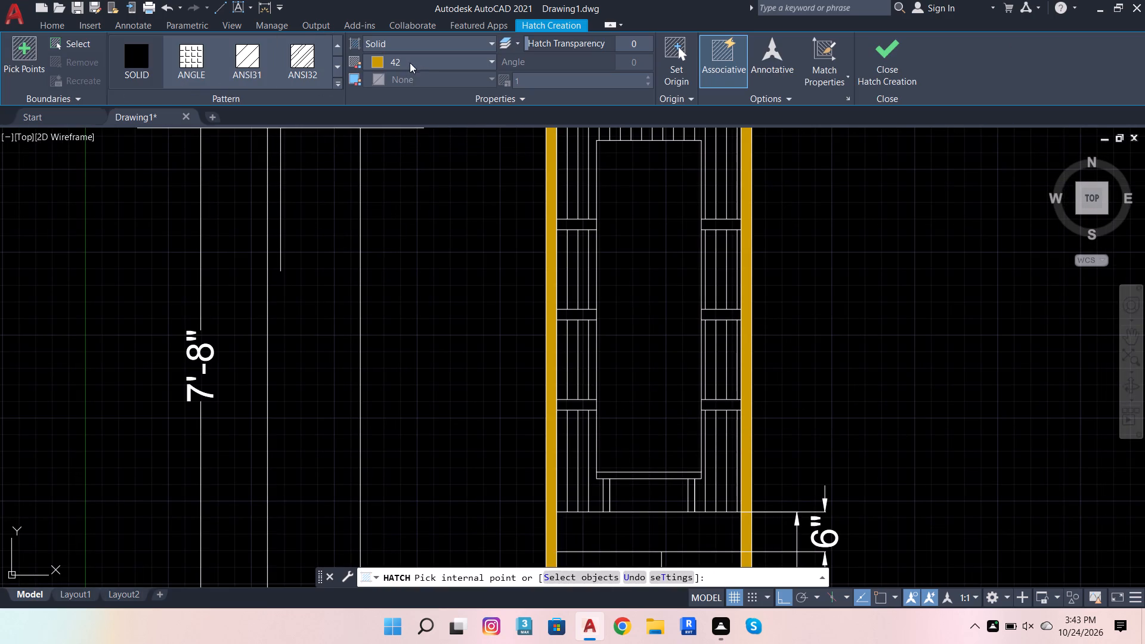
{"action": "left_click", "coordinate": [379, 61]}
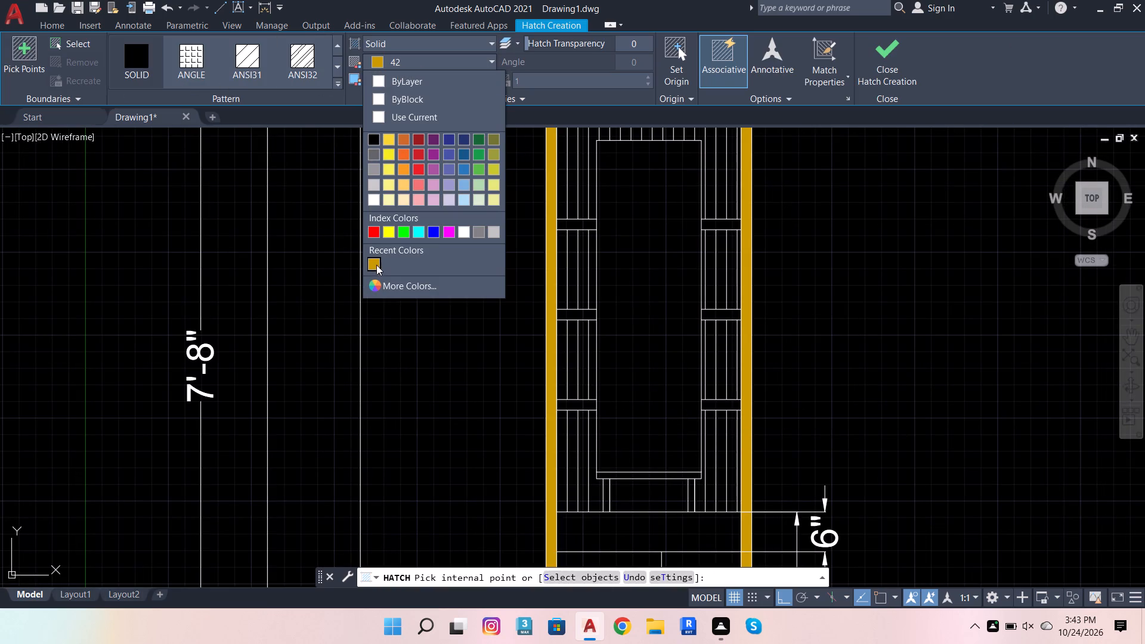
{"action": "left_click", "coordinate": [375, 262]}
{"action": "scroll", "coordinate": [566, 220], "scroll_direction": "up", "scroll_amount": 2}
{"action": "left_click", "coordinate": [572, 218]}
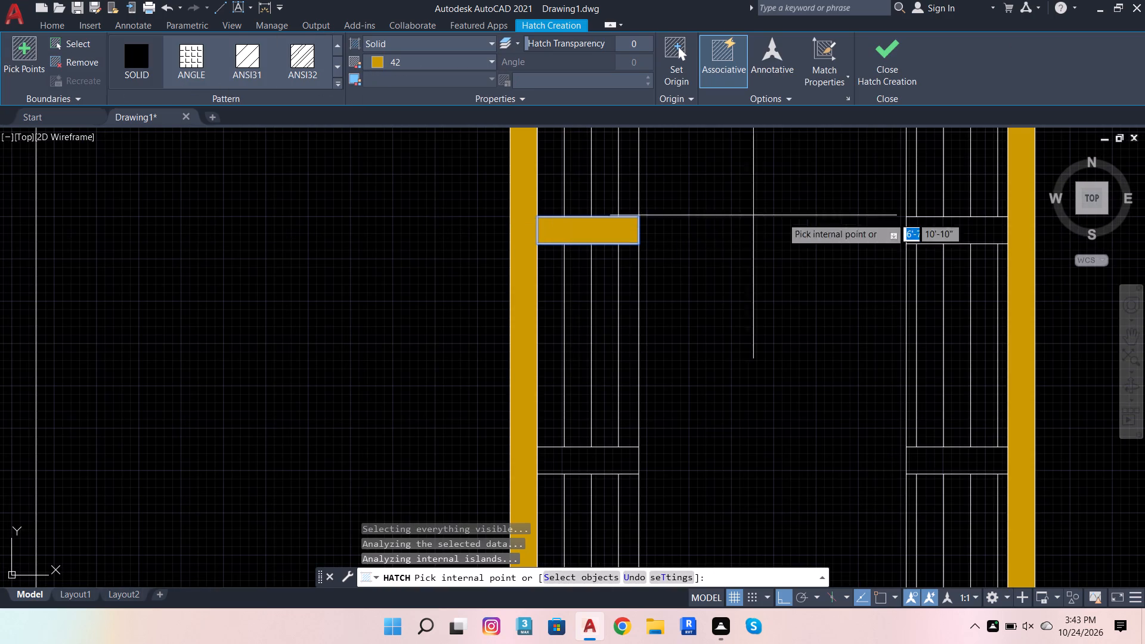
{"action": "left_click", "coordinate": [946, 227]}
{"action": "scroll", "coordinate": [782, 270], "scroll_direction": "down", "scroll_amount": 2}
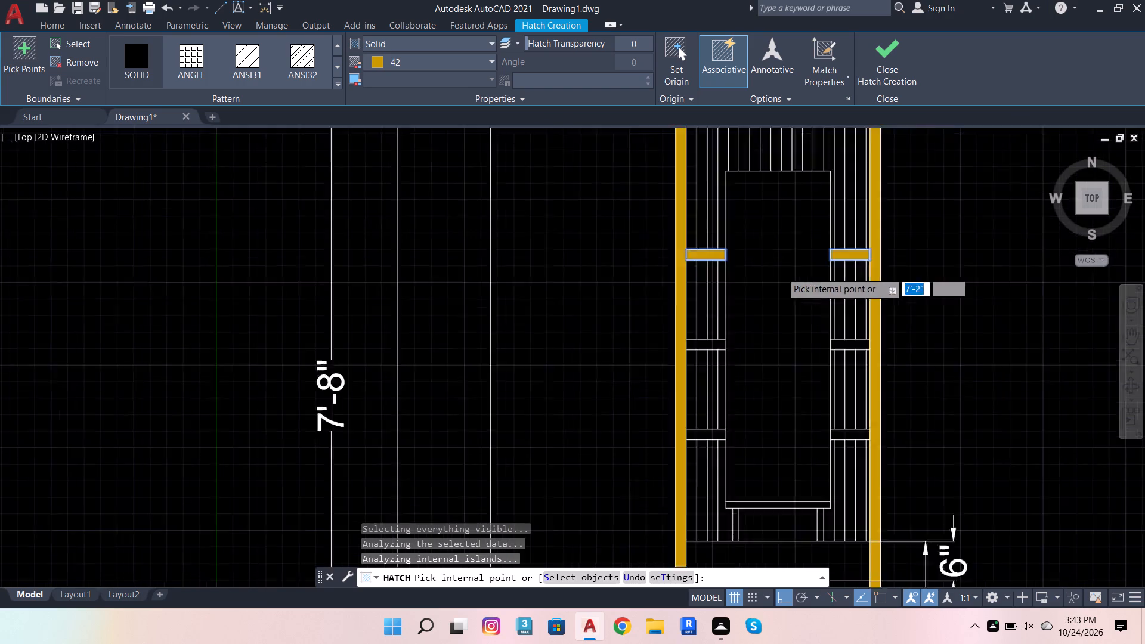
Hatch both segments of the middle and bottom strips with the same Solid color 42 fill, and end the Hatch command.
{"action": "scroll", "coordinate": [781, 273], "scroll_direction": "down", "scroll_amount": 2}
{"action": "scroll", "coordinate": [831, 311], "scroll_direction": "up", "scroll_amount": 4}
{"action": "left_click", "coordinate": [667, 248]}
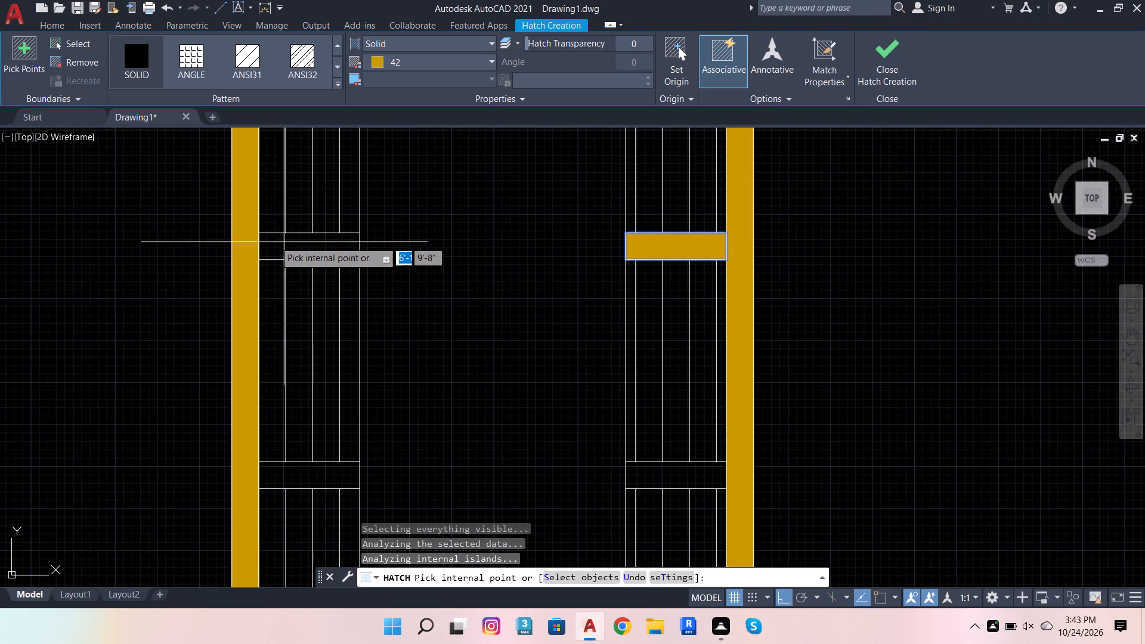
{"action": "left_click", "coordinate": [289, 244]}
{"action": "left_click", "coordinate": [671, 474]}
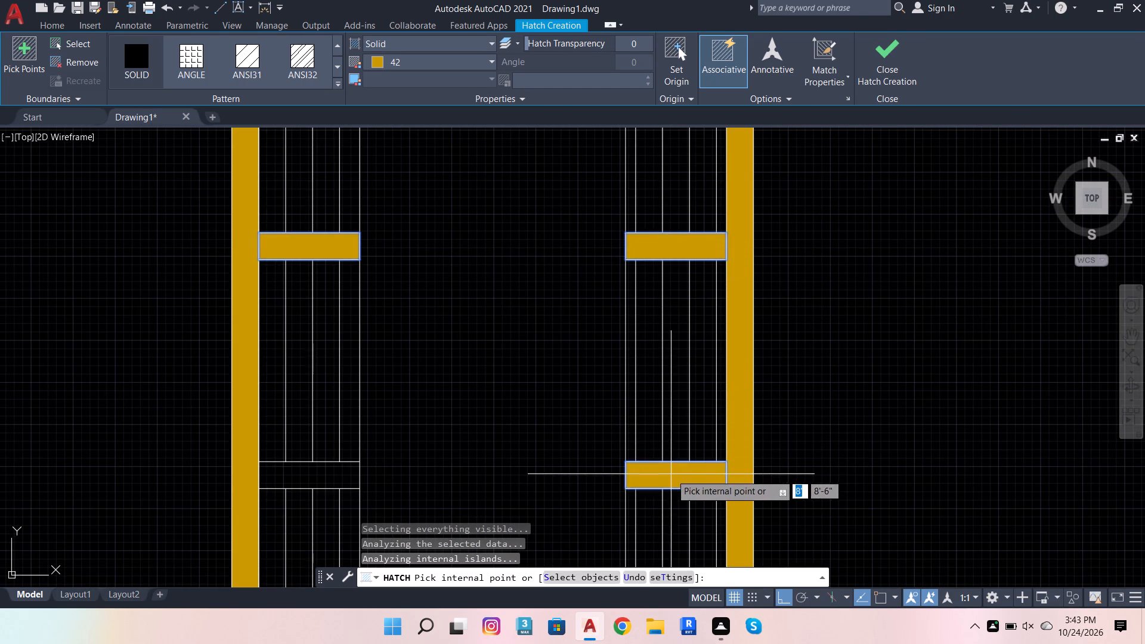
{"action": "left_click", "coordinate": [324, 488]}
{"action": "scroll", "coordinate": [535, 417], "scroll_direction": "down", "scroll_amount": 2}
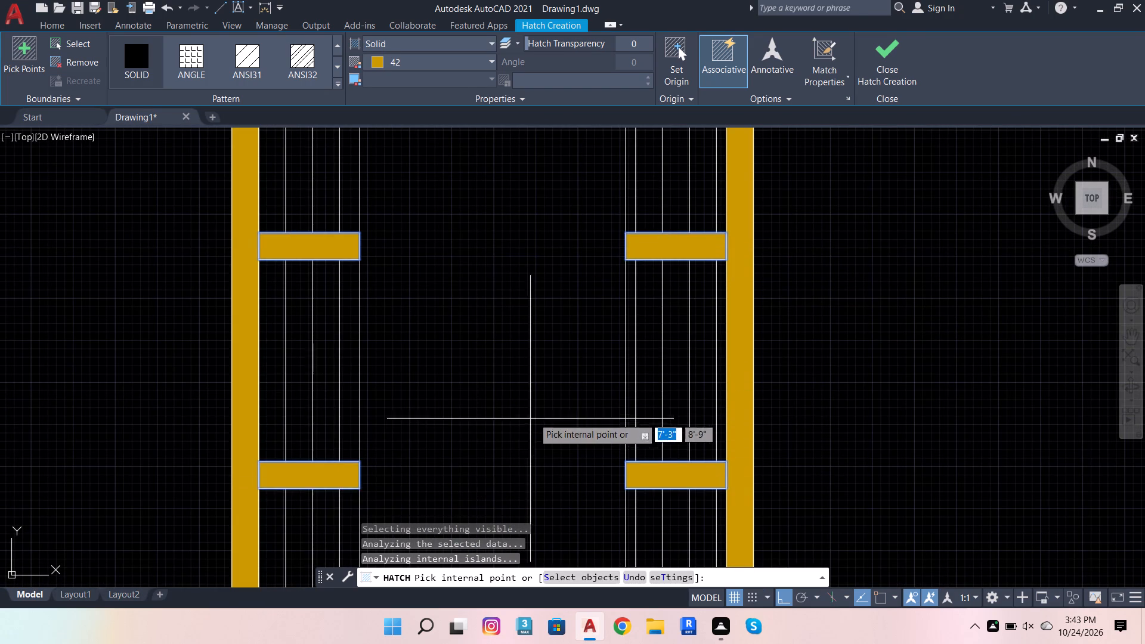
{"action": "scroll", "coordinate": [535, 417], "scroll_direction": "down", "scroll_amount": 2}
{"action": "scroll", "coordinate": [909, 385], "scroll_direction": "down", "scroll_amount": 2}
{"action": "key", "text": "Escape"}
{"action": "key", "text": "Escape"}
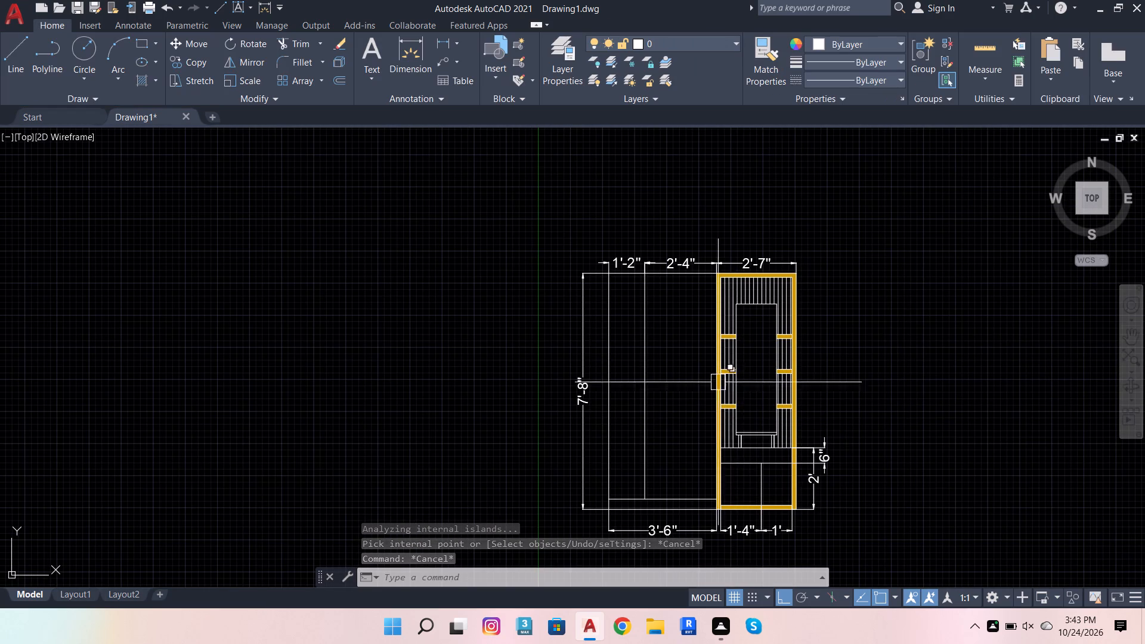
{"action": "key", "text": "Escape"}
{"action": "key", "text": "Escape"}
{"action": "key", "text": "Escape"}
{"action": "key", "text": "Escape"}
{"action": "key", "text": "Escape"}
{"action": "key", "text": "Escape"}
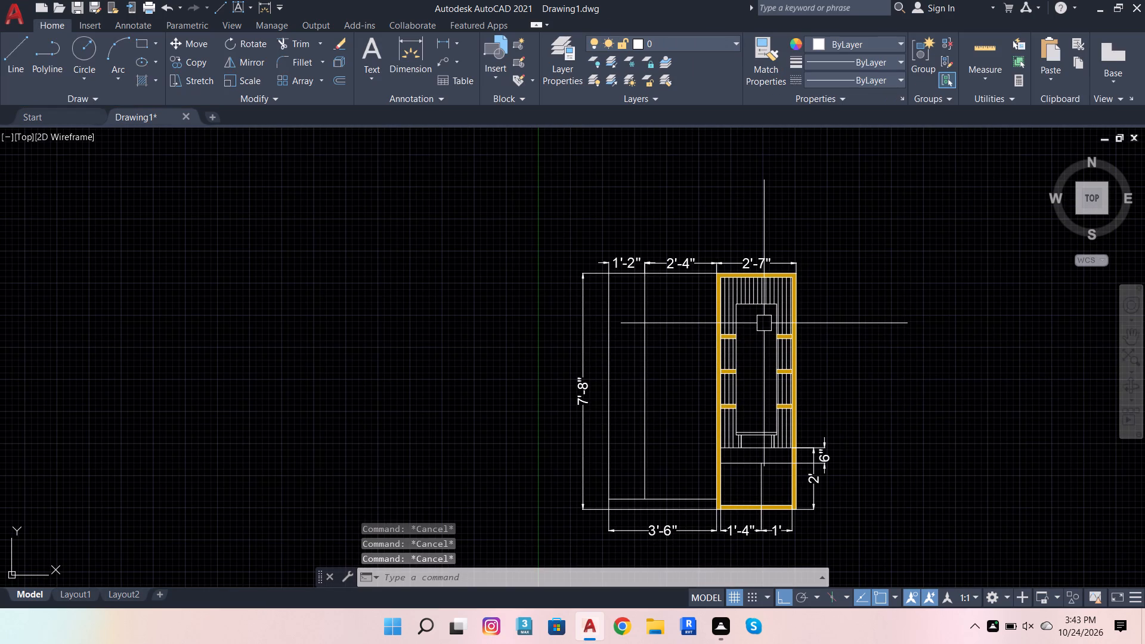
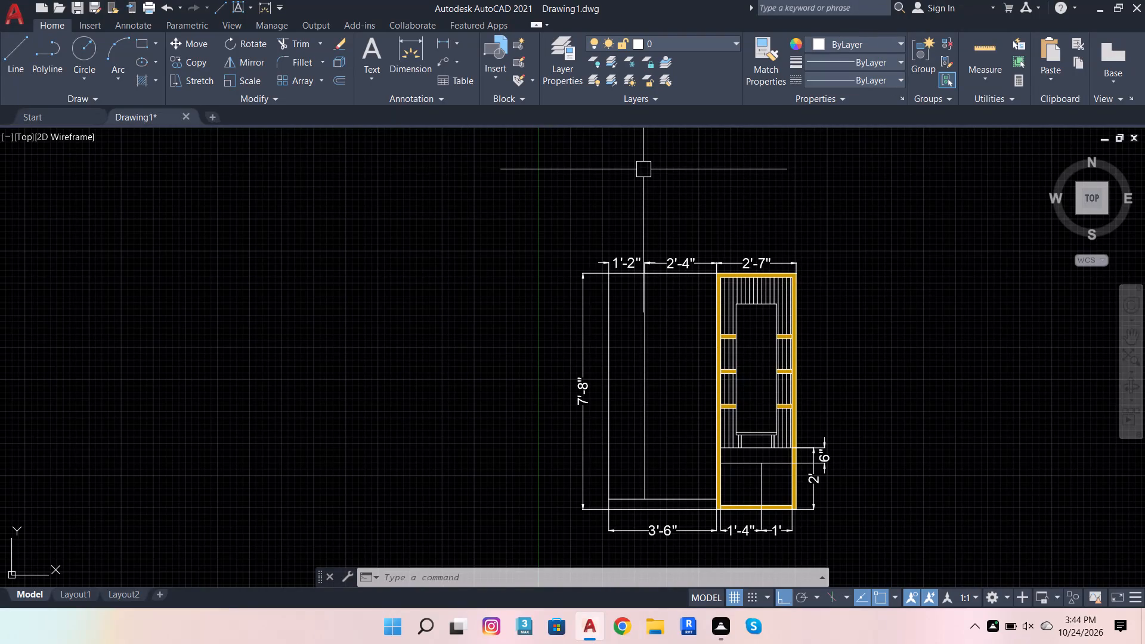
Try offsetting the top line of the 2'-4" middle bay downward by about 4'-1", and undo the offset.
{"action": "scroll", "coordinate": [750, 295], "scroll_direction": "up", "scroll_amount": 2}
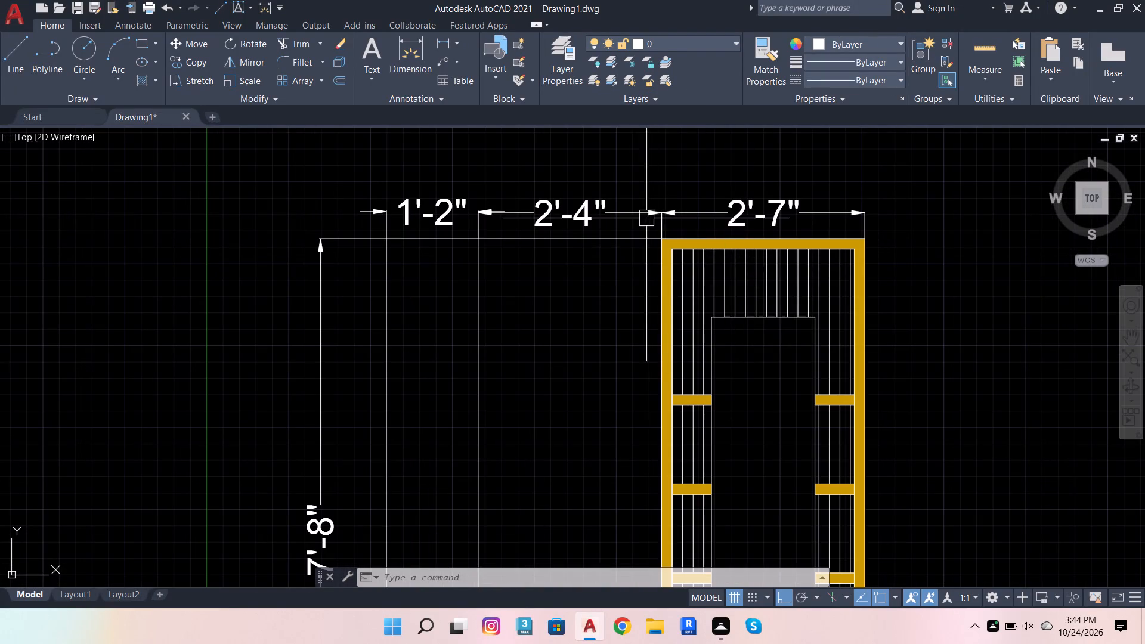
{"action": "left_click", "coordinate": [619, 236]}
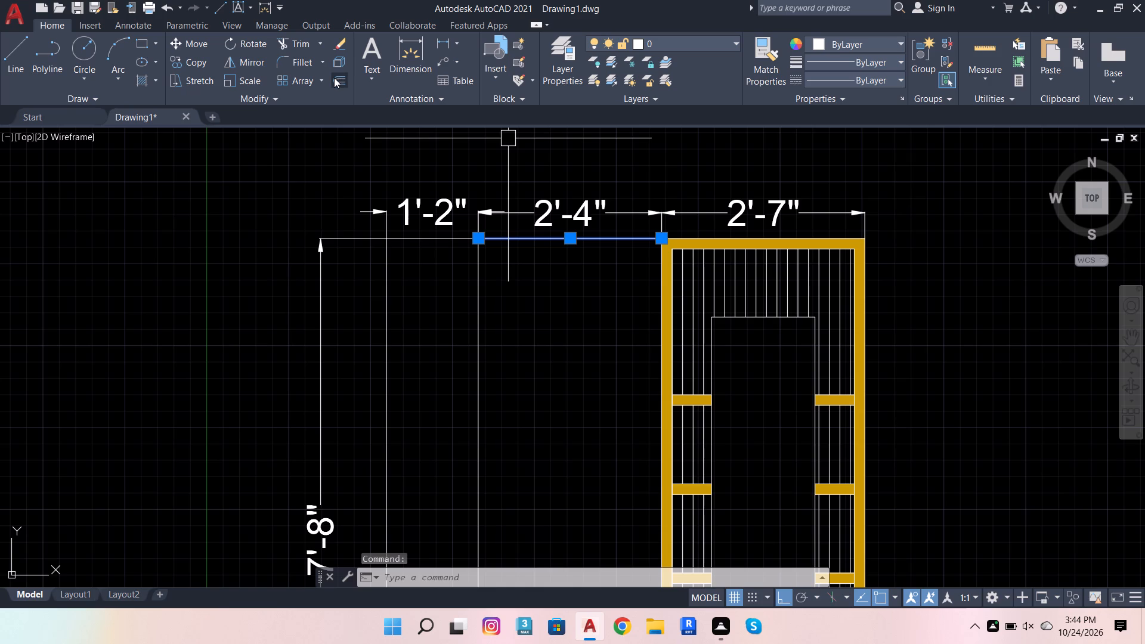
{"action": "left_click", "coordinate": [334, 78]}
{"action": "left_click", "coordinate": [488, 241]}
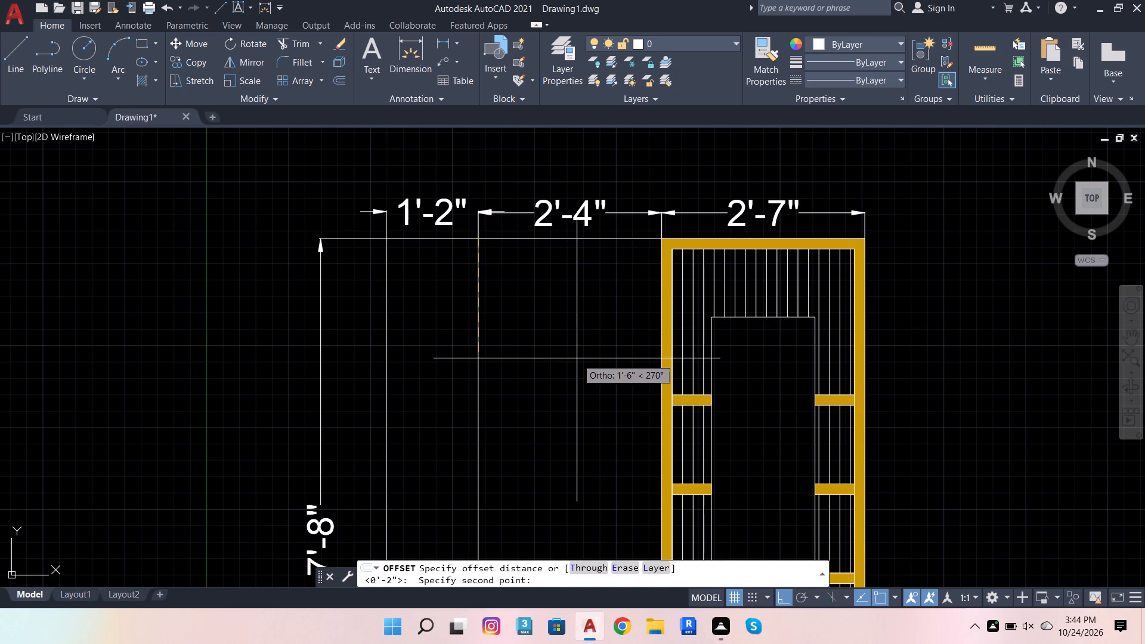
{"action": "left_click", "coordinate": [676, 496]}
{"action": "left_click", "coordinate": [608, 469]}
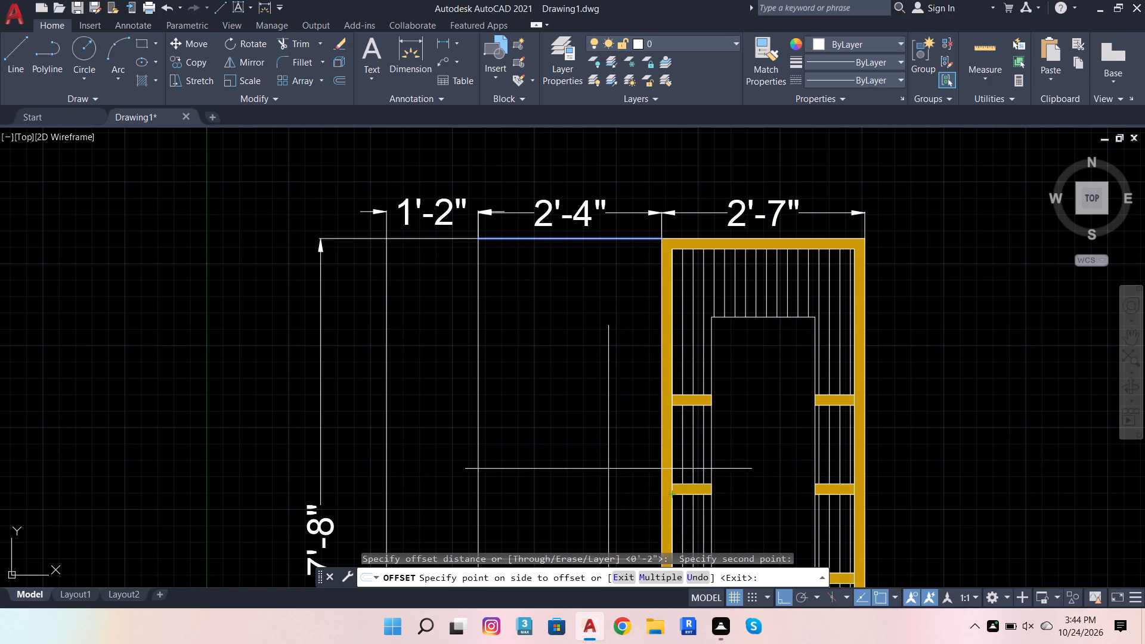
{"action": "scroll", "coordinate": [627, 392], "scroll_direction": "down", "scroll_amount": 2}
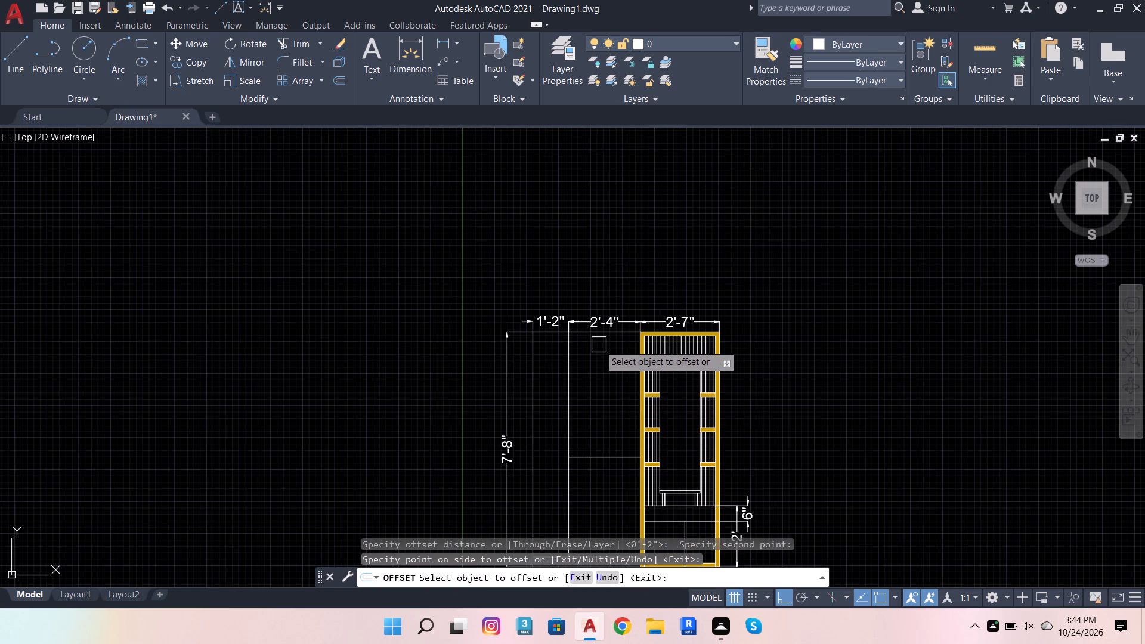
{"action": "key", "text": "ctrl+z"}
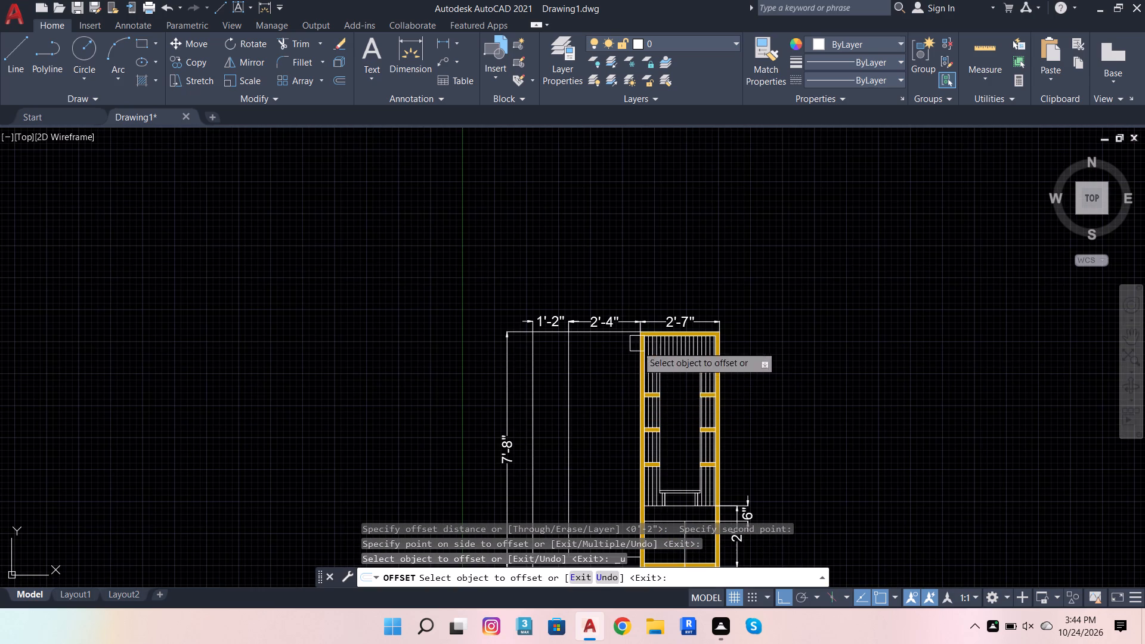
Dimension the vertical distance from the right bay's outer top-left corner to the underside of its middle horizontal strip.
{"action": "left_click", "coordinate": [405, 61]}
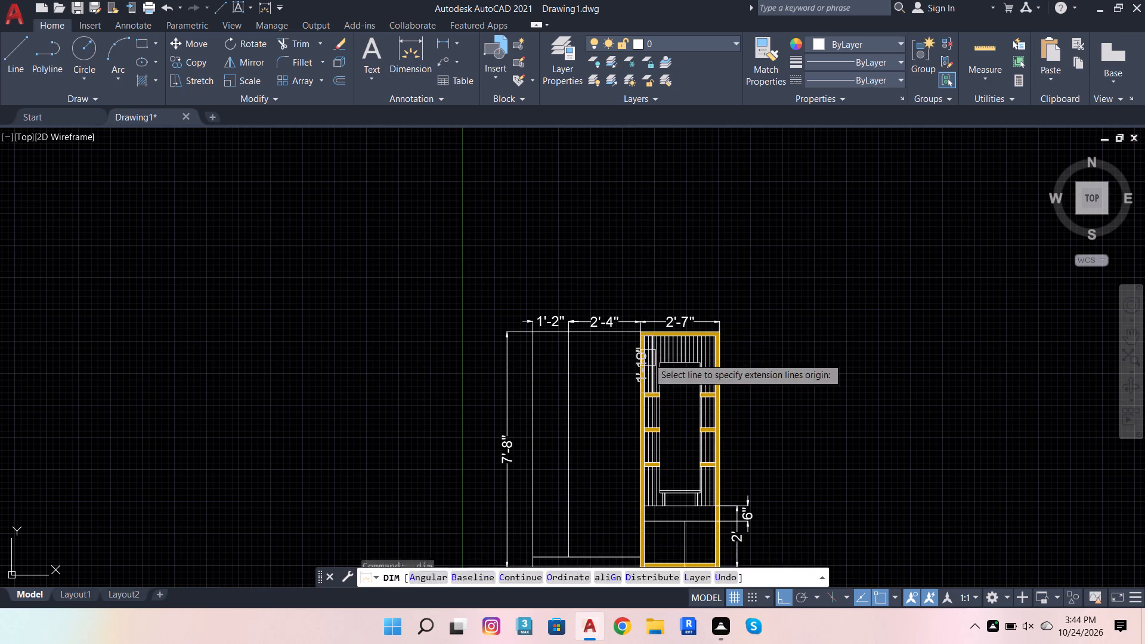
{"action": "scroll", "coordinate": [645, 336], "scroll_direction": "up", "scroll_amount": 4}
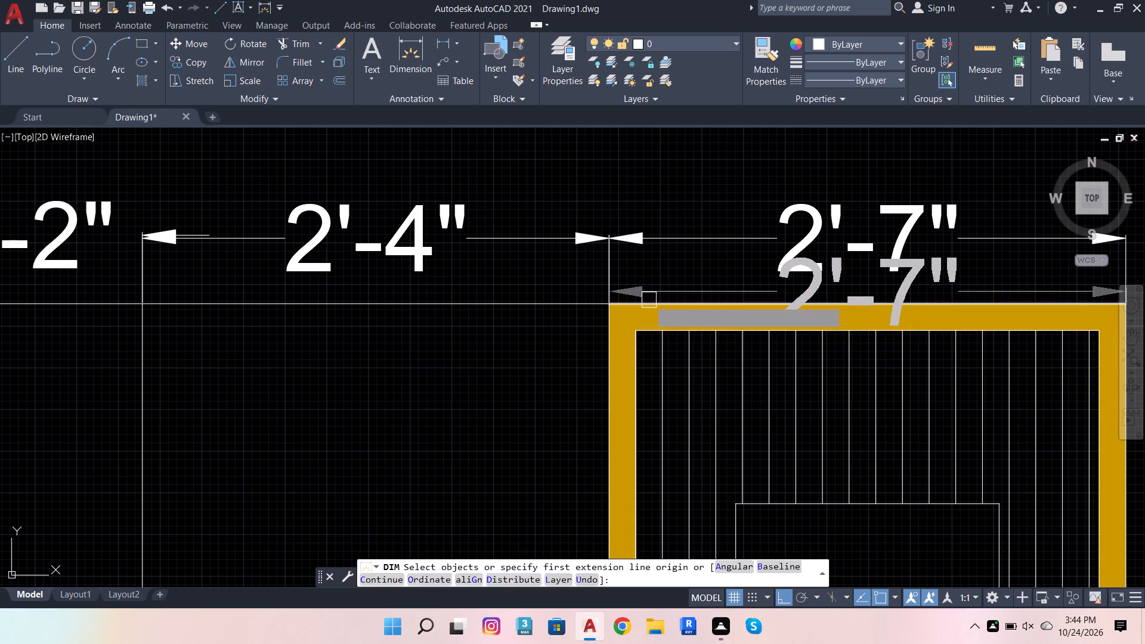
{"action": "left_click", "coordinate": [608, 301]}
{"action": "scroll", "coordinate": [685, 287], "scroll_direction": "down", "scroll_amount": 4}
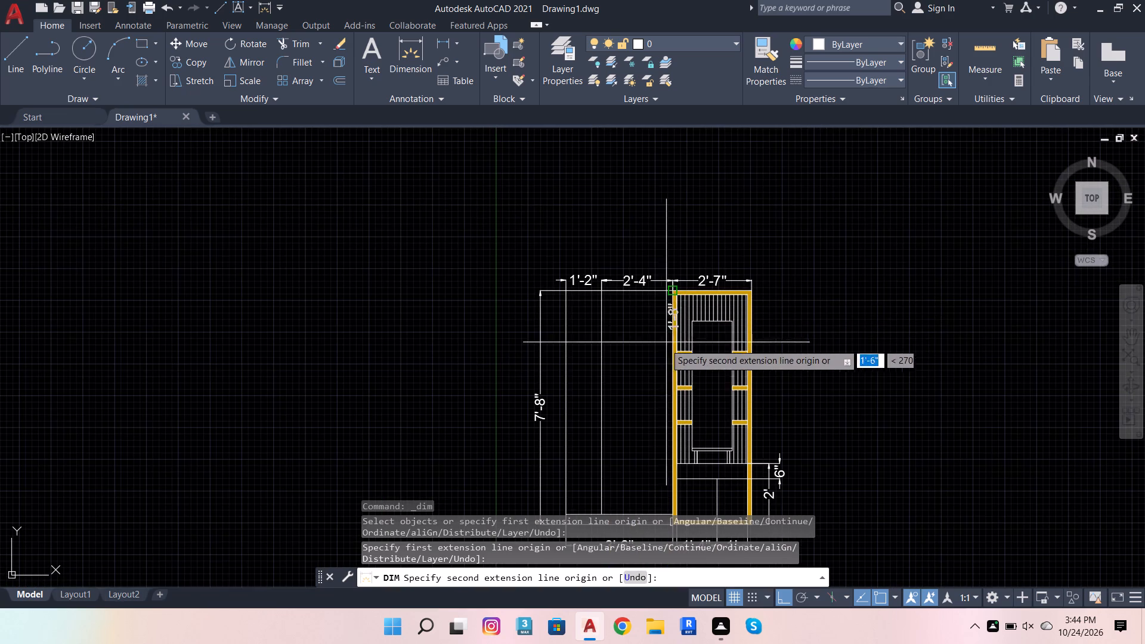
{"action": "scroll", "coordinate": [666, 388], "scroll_direction": "up", "scroll_amount": 3}
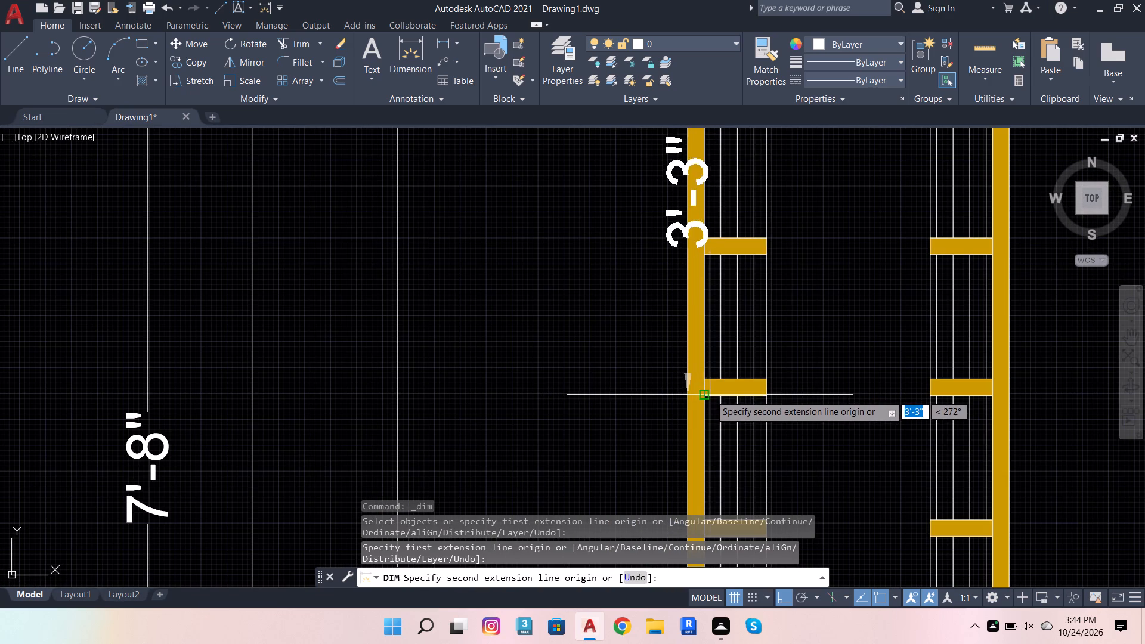
{"action": "left_click", "coordinate": [710, 395]}
{"action": "left_click", "coordinate": [594, 375]}
{"action": "scroll", "coordinate": [609, 263], "scroll_direction": "down", "scroll_amount": 2}
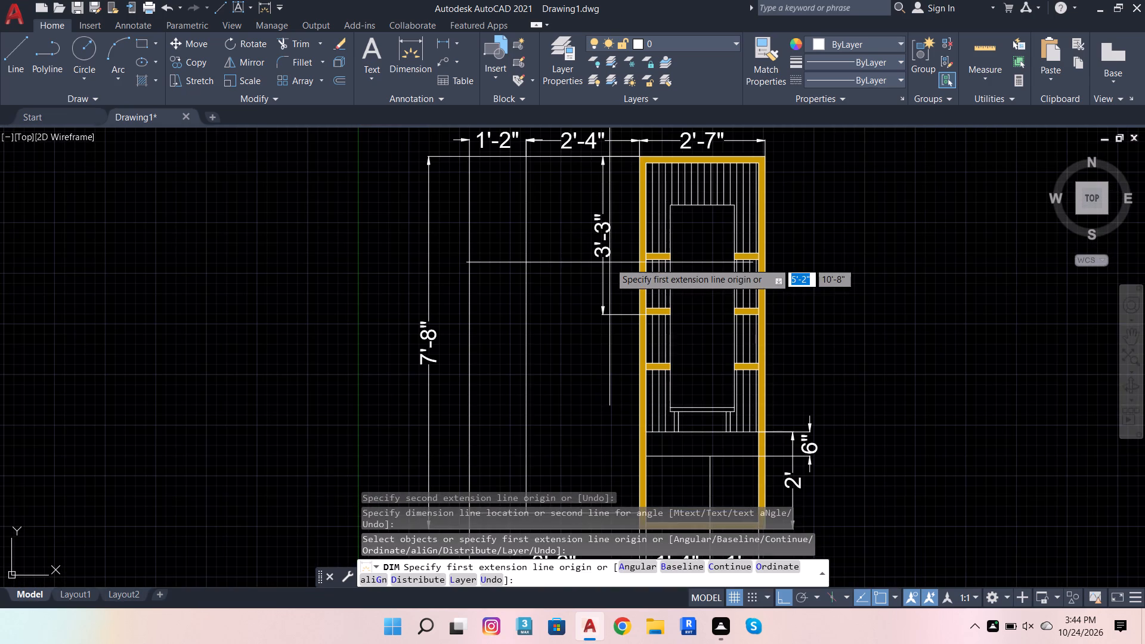
{"action": "key", "text": "Escape"}
{"action": "key", "text": "Escape"}
{"action": "key", "text": "Escape"}
{"action": "key", "text": "Escape"}
{"action": "key", "text": "Escape"}
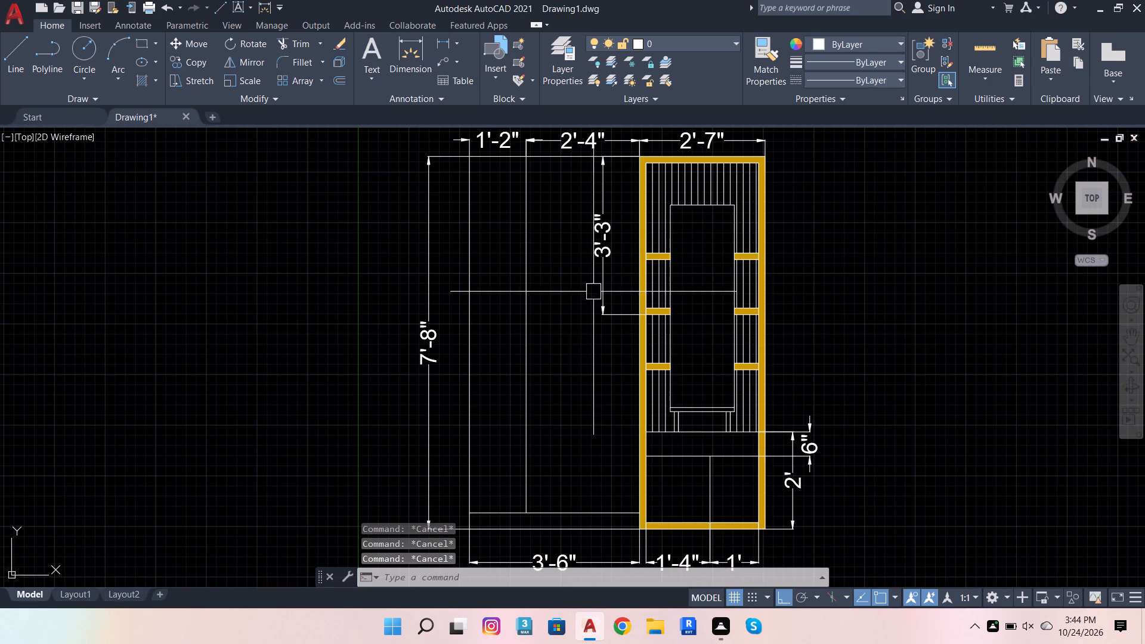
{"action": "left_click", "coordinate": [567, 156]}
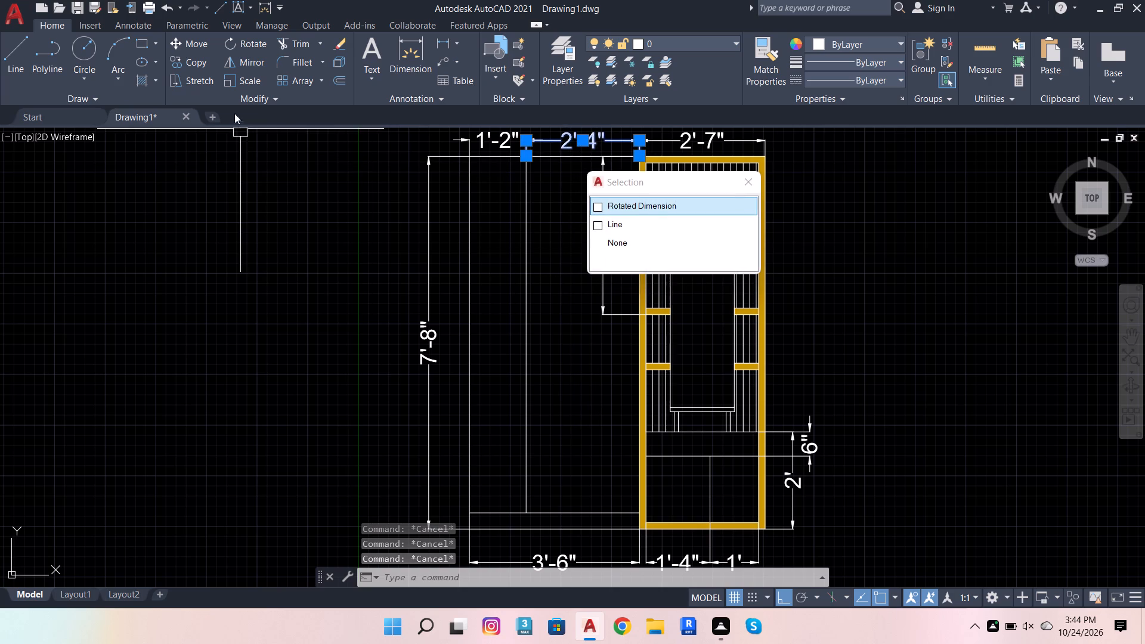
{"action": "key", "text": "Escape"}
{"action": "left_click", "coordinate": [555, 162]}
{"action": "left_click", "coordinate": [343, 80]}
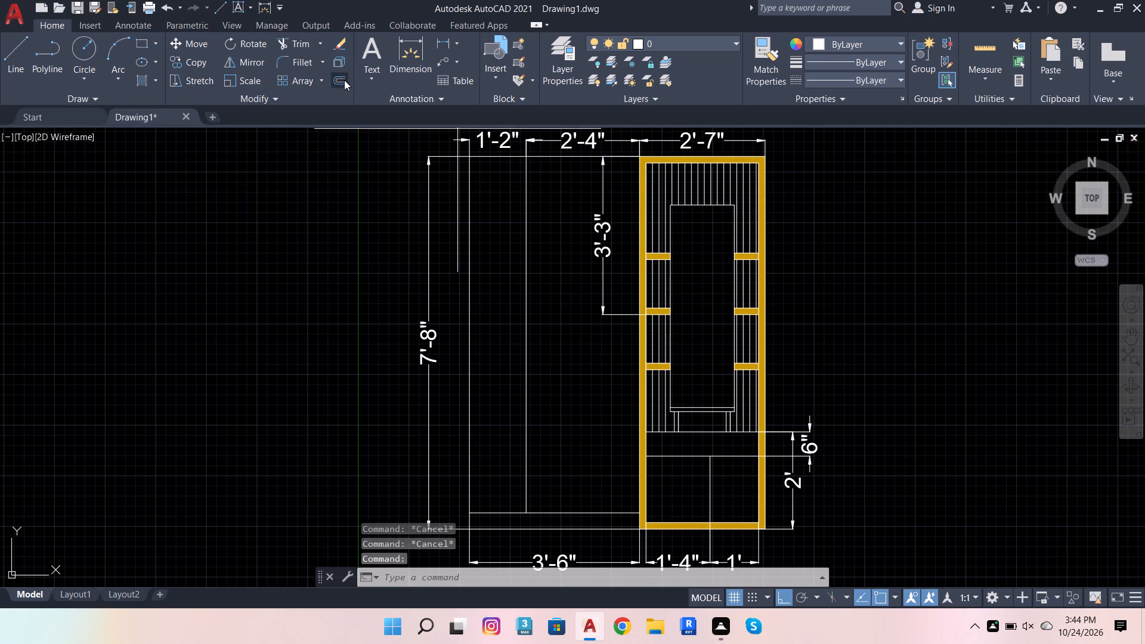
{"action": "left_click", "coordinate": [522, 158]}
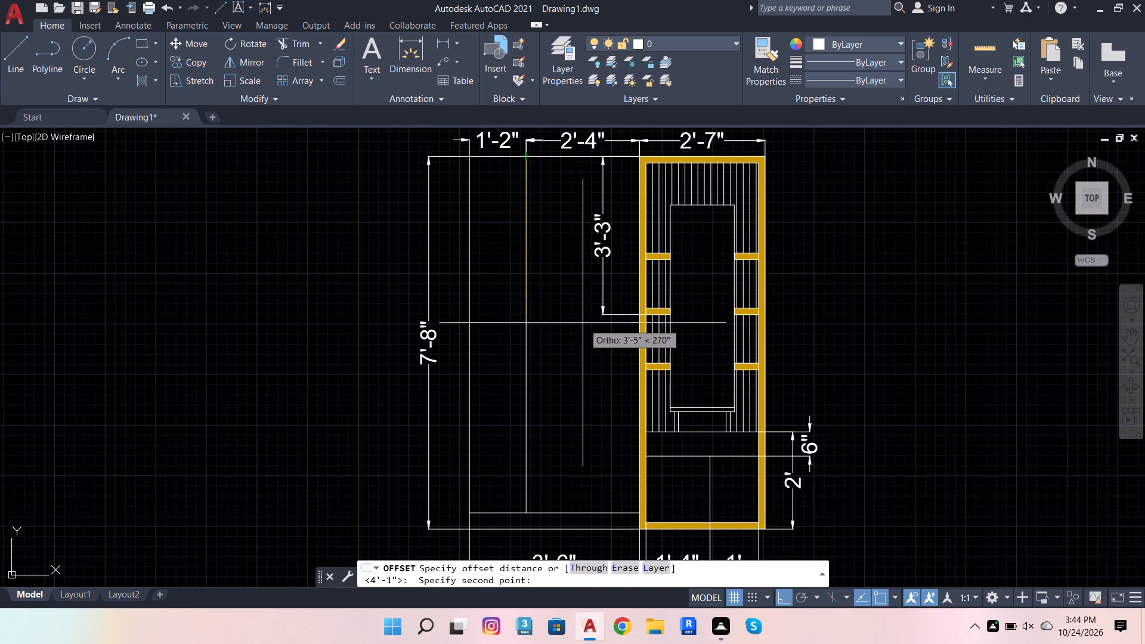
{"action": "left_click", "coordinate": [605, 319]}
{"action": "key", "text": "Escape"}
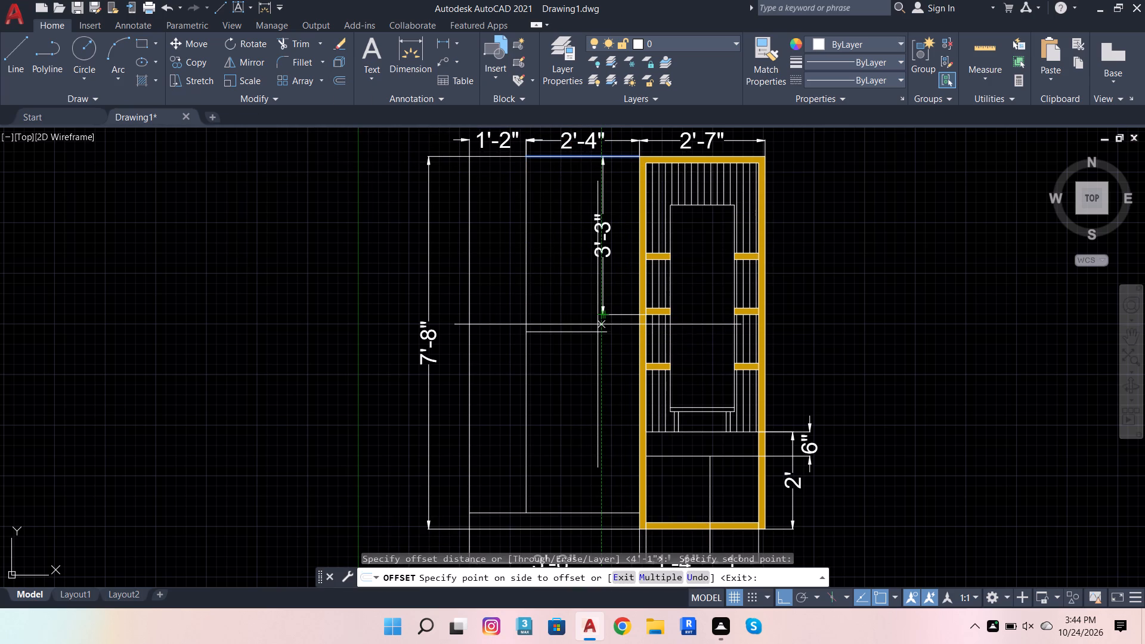
Draw a horizontal line across the 2'-4" bay at the middle strip's underside, and trim its overhang past the bay's left line.
{"action": "left_click", "coordinate": [14, 57]}
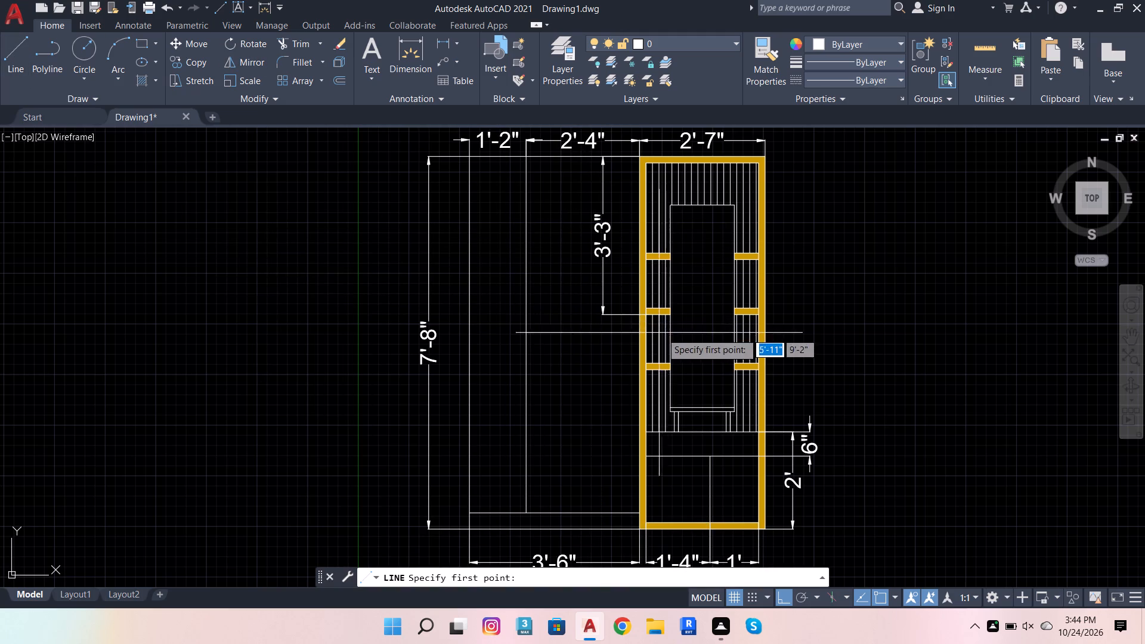
{"action": "scroll", "coordinate": [663, 333], "scroll_direction": "up", "scroll_amount": 2}
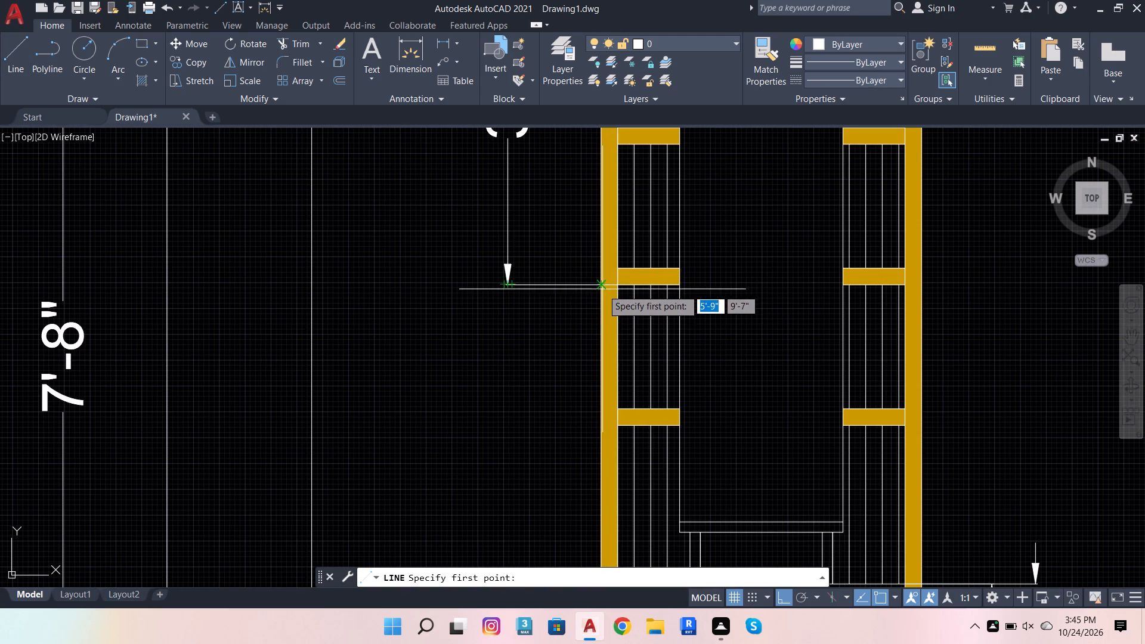
{"action": "left_click", "coordinate": [602, 289]}
{"action": "left_click", "coordinate": [272, 291]}
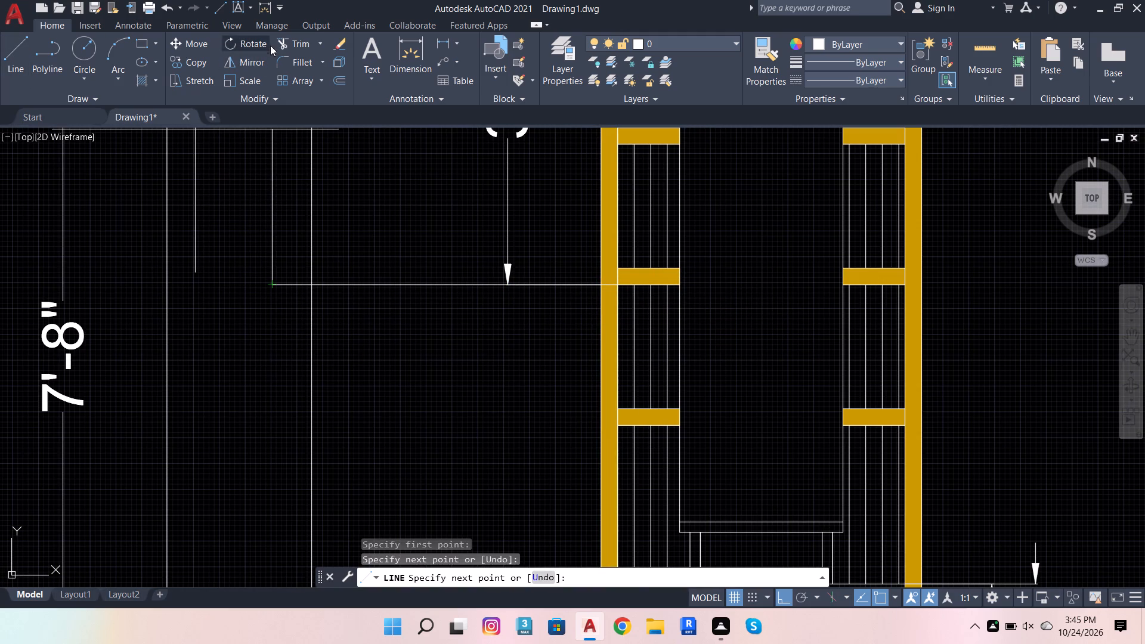
{"action": "left_click", "coordinate": [295, 41]}
{"action": "left_click", "coordinate": [280, 288]}
{"action": "key", "text": "Escape"}
{"action": "key", "text": "Escape"}
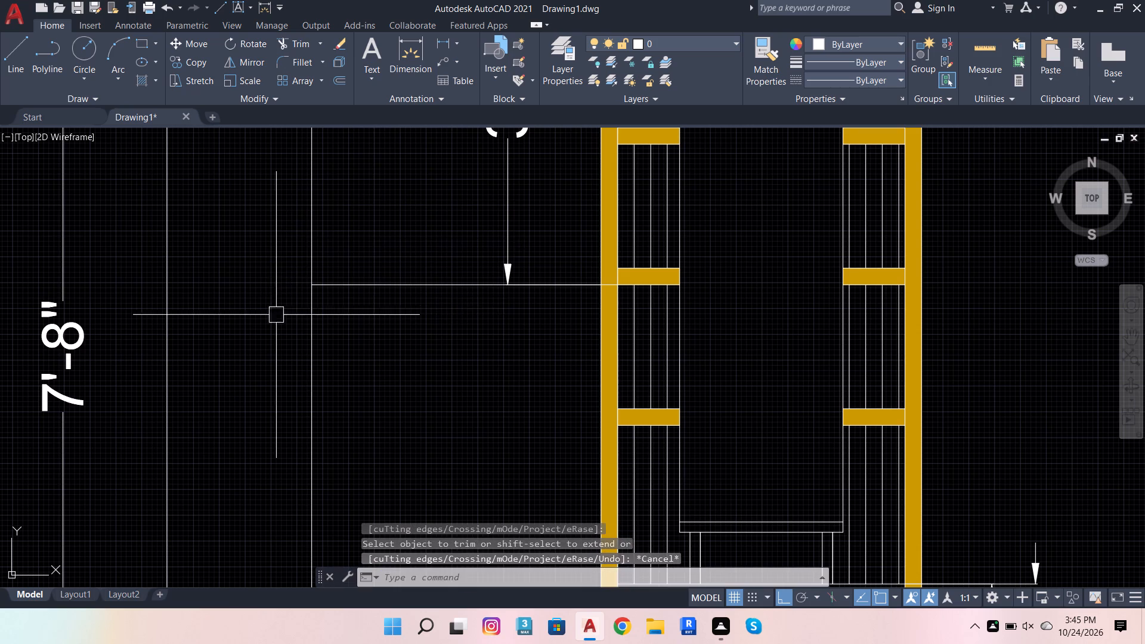
Delete the 3'-3" vertical dimension beside the right bay's left wall.
{"action": "left_click", "coordinate": [506, 256]}
{"action": "scroll", "coordinate": [515, 408], "scroll_direction": "down", "scroll_amount": 4}
{"action": "scroll", "coordinate": [532, 377], "scroll_direction": "up", "scroll_amount": 2}
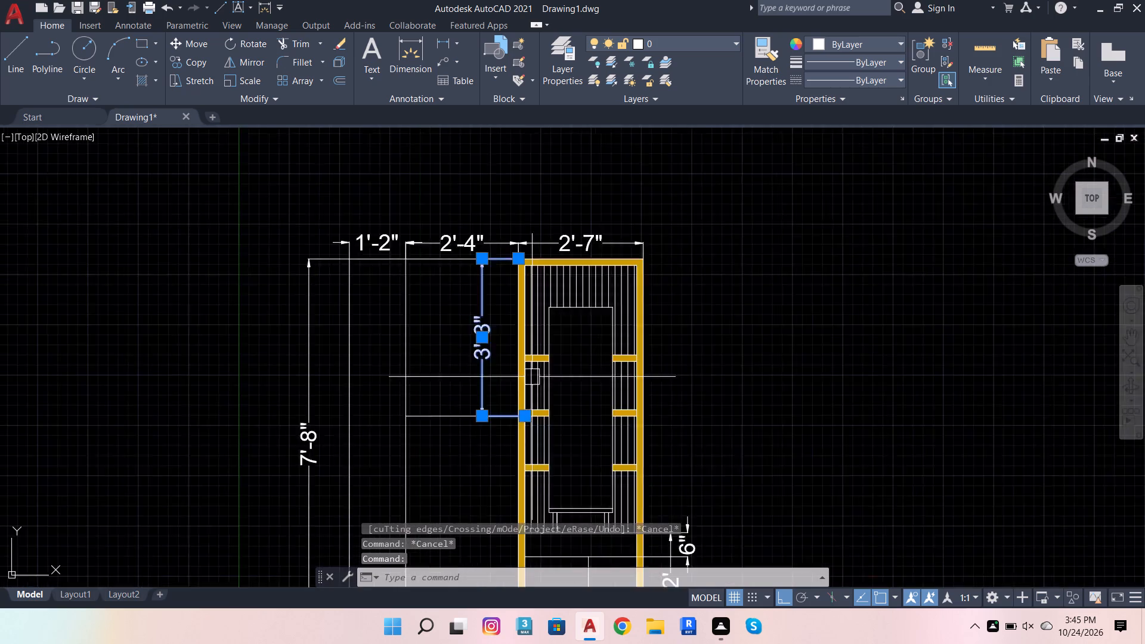
{"action": "scroll", "coordinate": [532, 377], "scroll_direction": "up", "scroll_amount": 1}
{"action": "key", "text": "shift+Delete"}
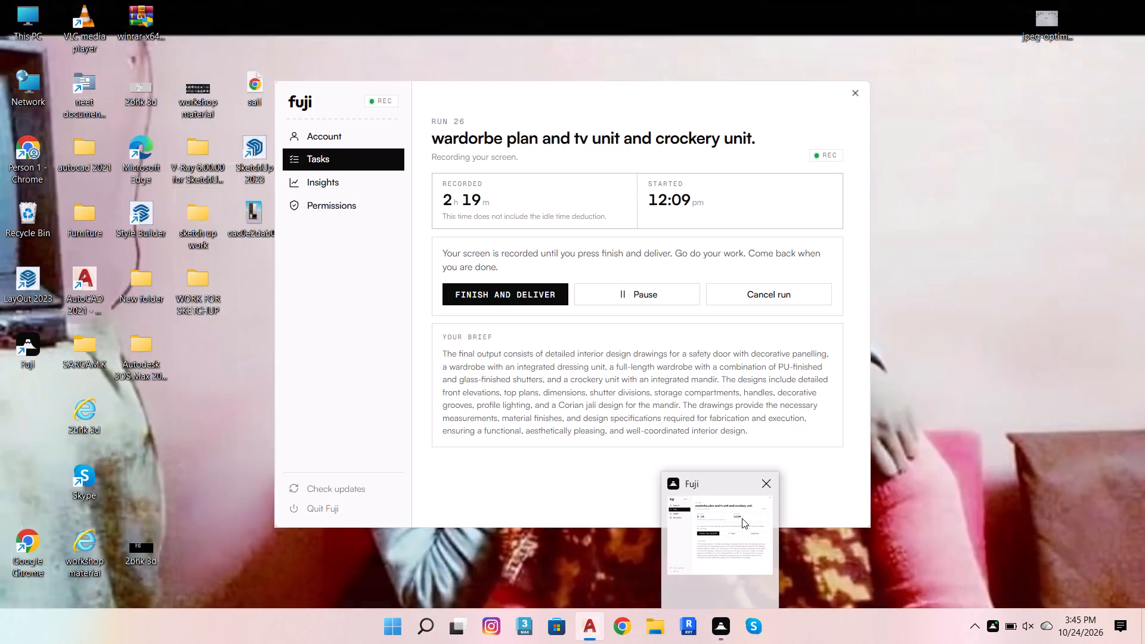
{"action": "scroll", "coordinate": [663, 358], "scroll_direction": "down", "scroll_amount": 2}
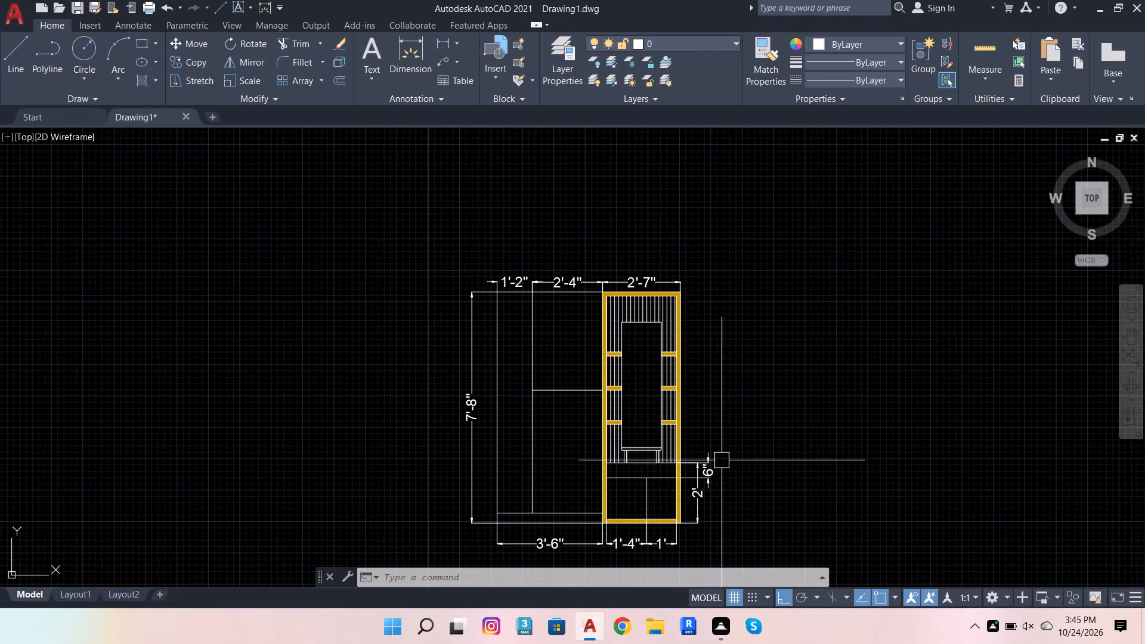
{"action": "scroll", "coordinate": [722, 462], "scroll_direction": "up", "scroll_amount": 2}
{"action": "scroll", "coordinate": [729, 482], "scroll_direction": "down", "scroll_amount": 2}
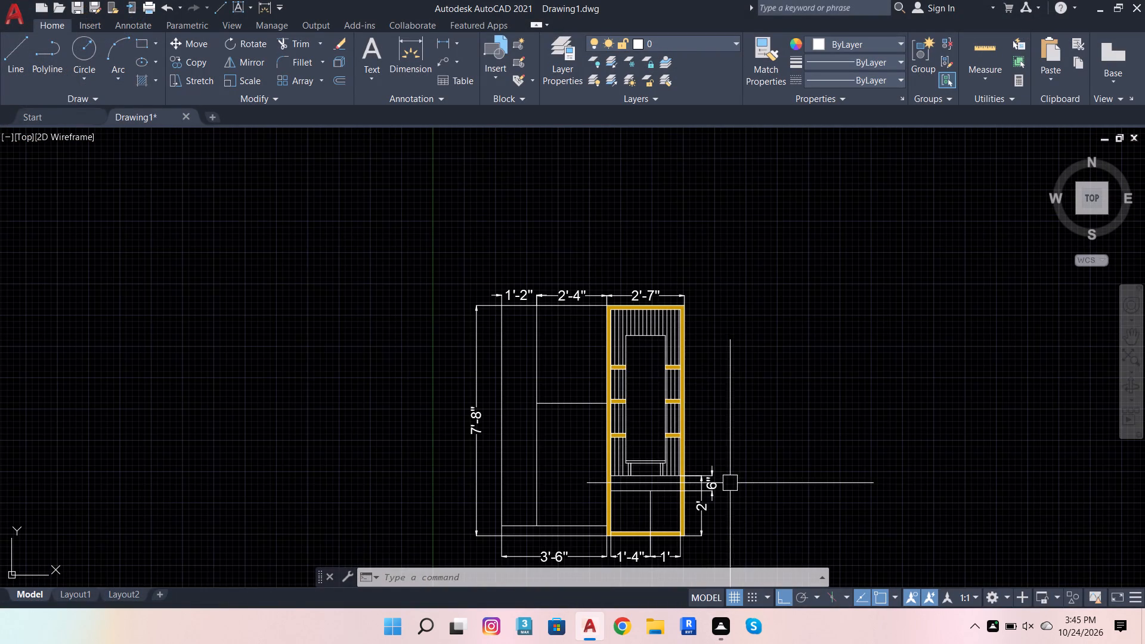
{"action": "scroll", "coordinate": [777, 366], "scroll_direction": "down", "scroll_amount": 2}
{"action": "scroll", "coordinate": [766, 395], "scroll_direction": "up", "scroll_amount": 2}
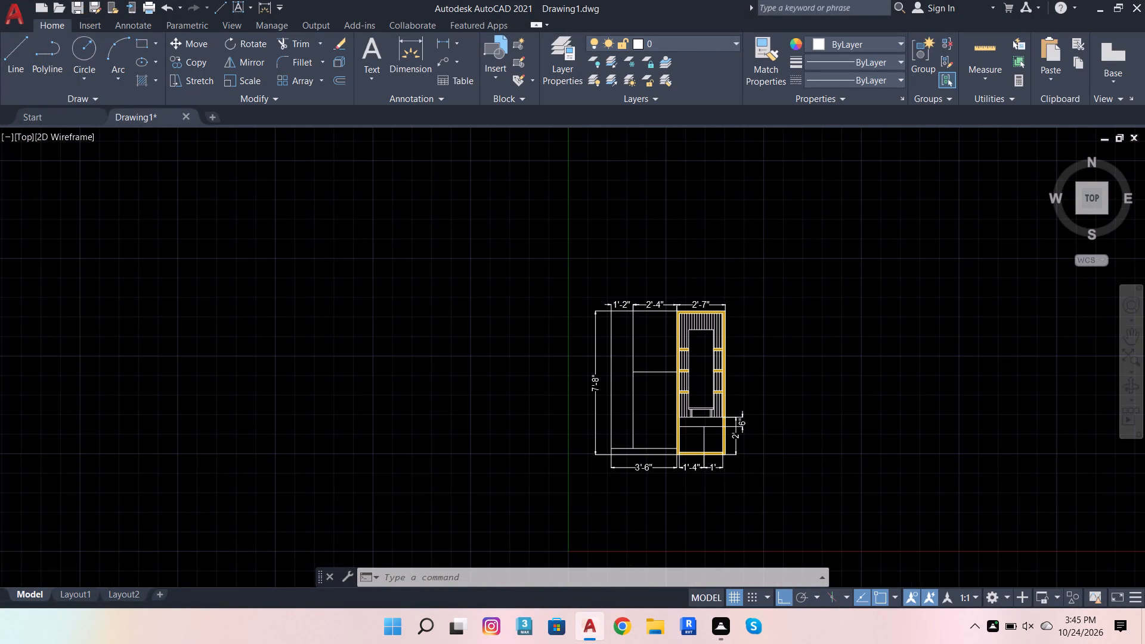
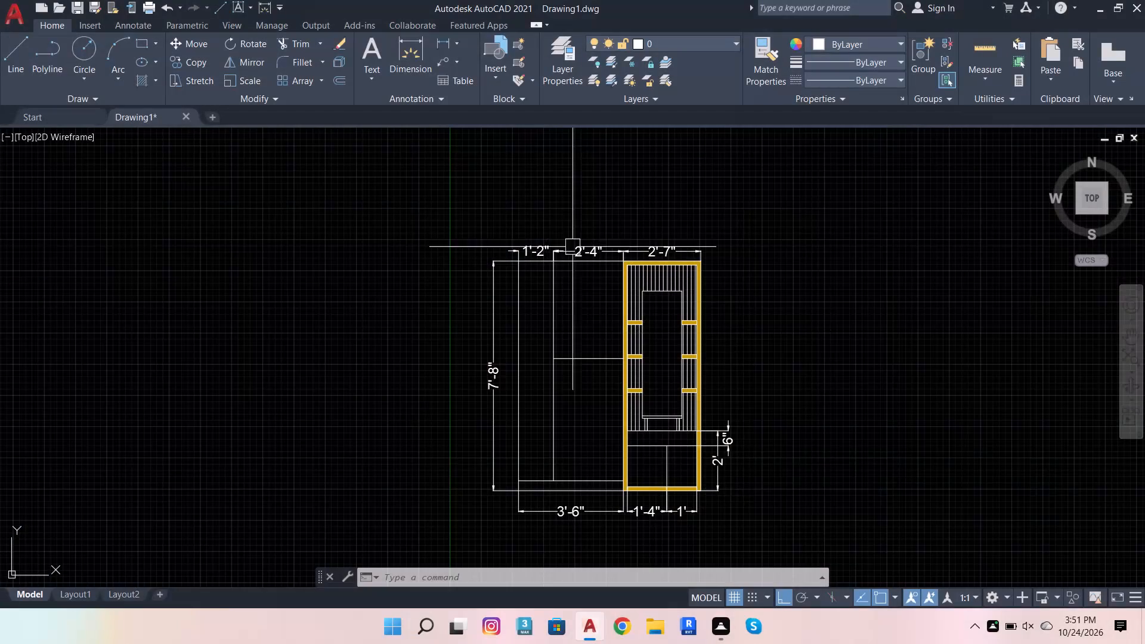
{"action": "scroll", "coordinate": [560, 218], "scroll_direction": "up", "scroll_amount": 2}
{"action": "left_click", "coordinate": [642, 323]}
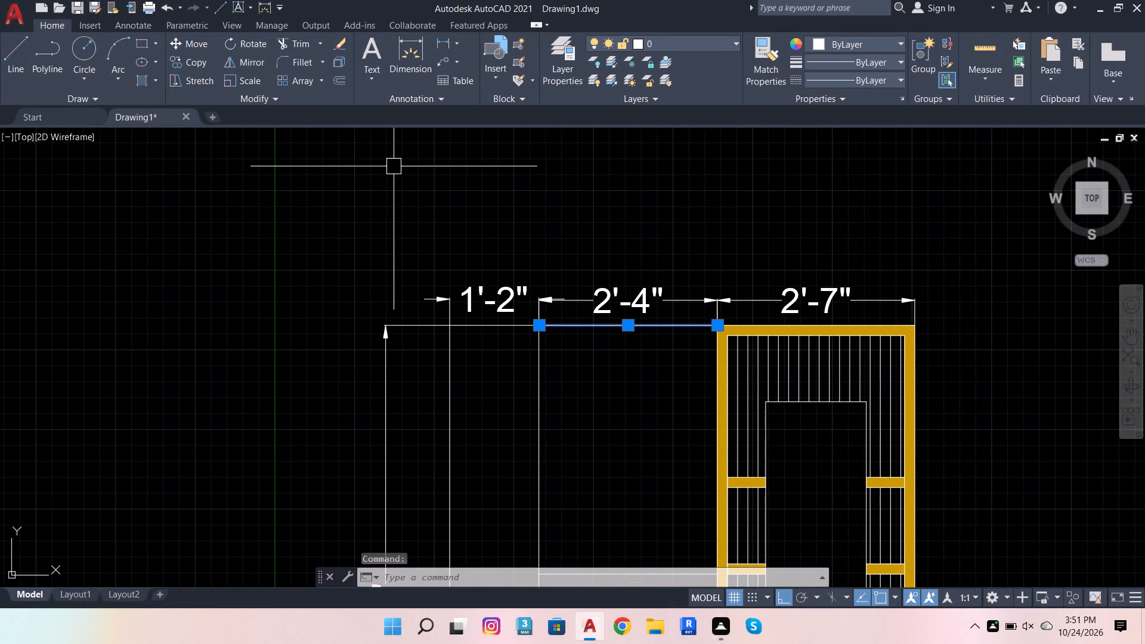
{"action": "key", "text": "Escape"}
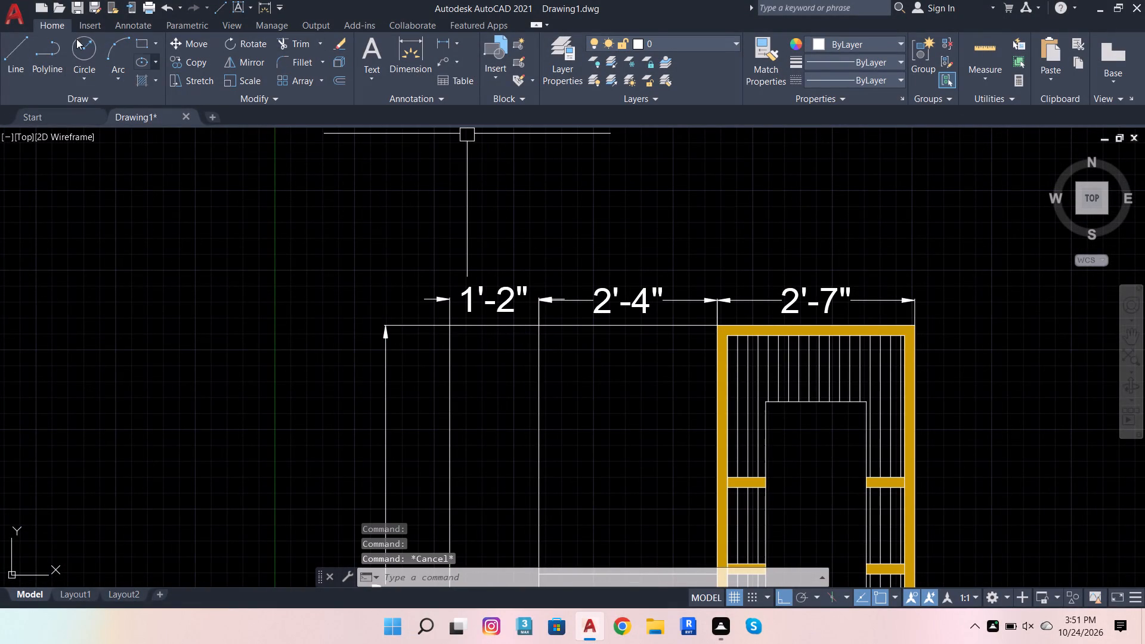
Draw a vertical line from the right end of the 2'-4" bay's horizontal line, up the right bay's outer left edge past its top.
{"action": "left_click", "coordinate": [28, 54]}
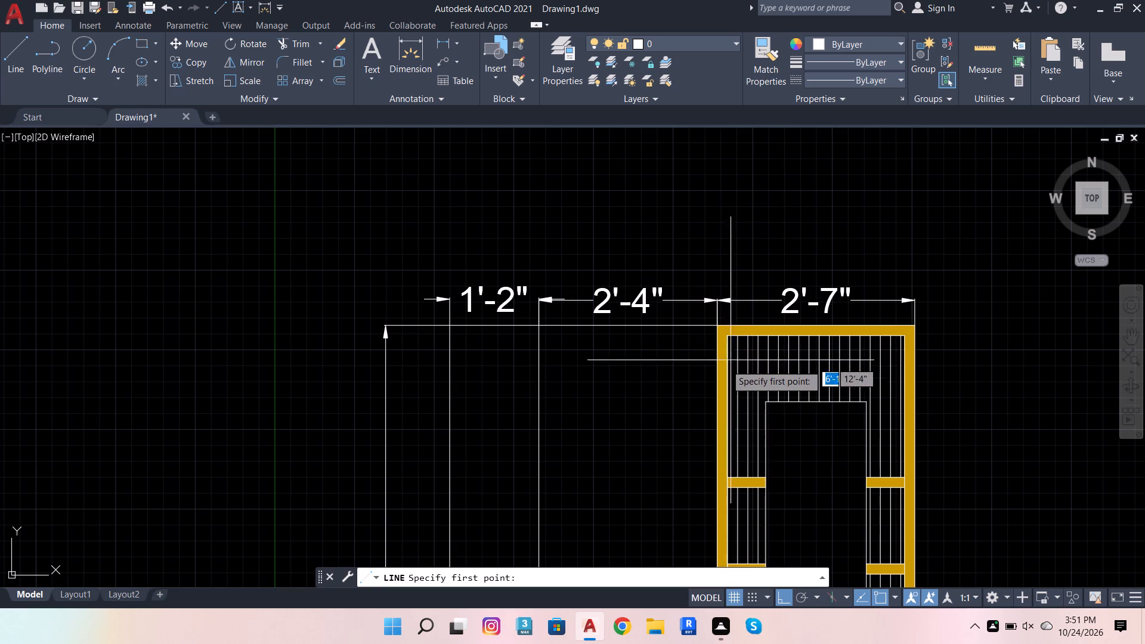
{"action": "scroll", "coordinate": [719, 358], "scroll_direction": "down", "scroll_amount": 2}
{"action": "scroll", "coordinate": [697, 476], "scroll_direction": "up", "scroll_amount": 3}
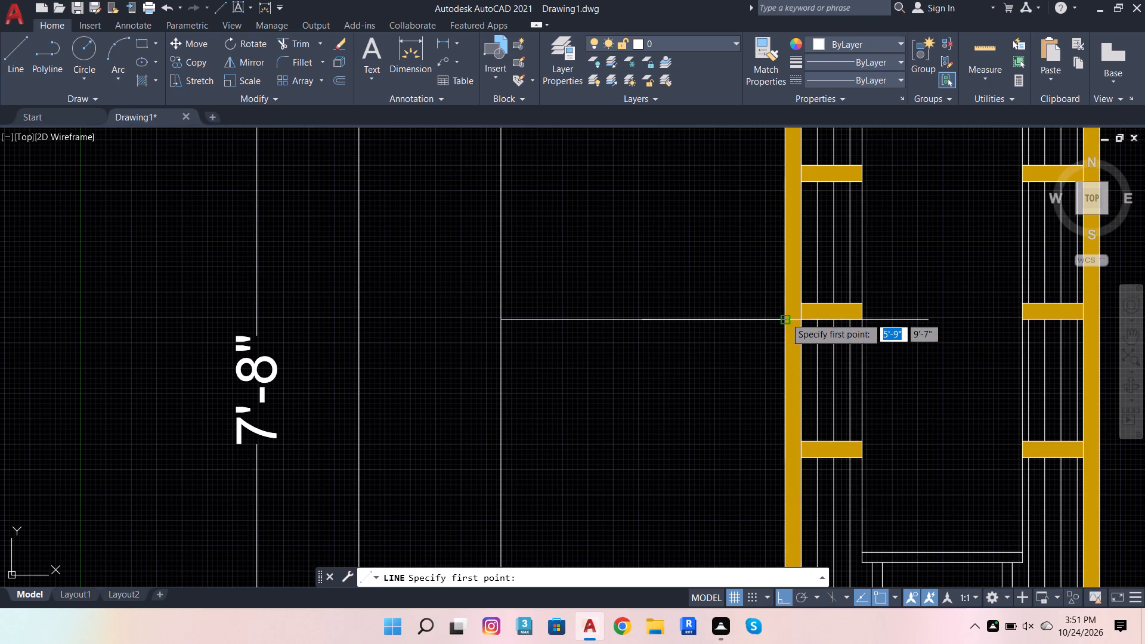
{"action": "left_click", "coordinate": [785, 317]}
{"action": "scroll", "coordinate": [770, 417], "scroll_direction": "down", "scroll_amount": 5}
{"action": "scroll", "coordinate": [788, 349], "scroll_direction": "up", "scroll_amount": 3}
{"action": "left_click", "coordinate": [739, 227]}
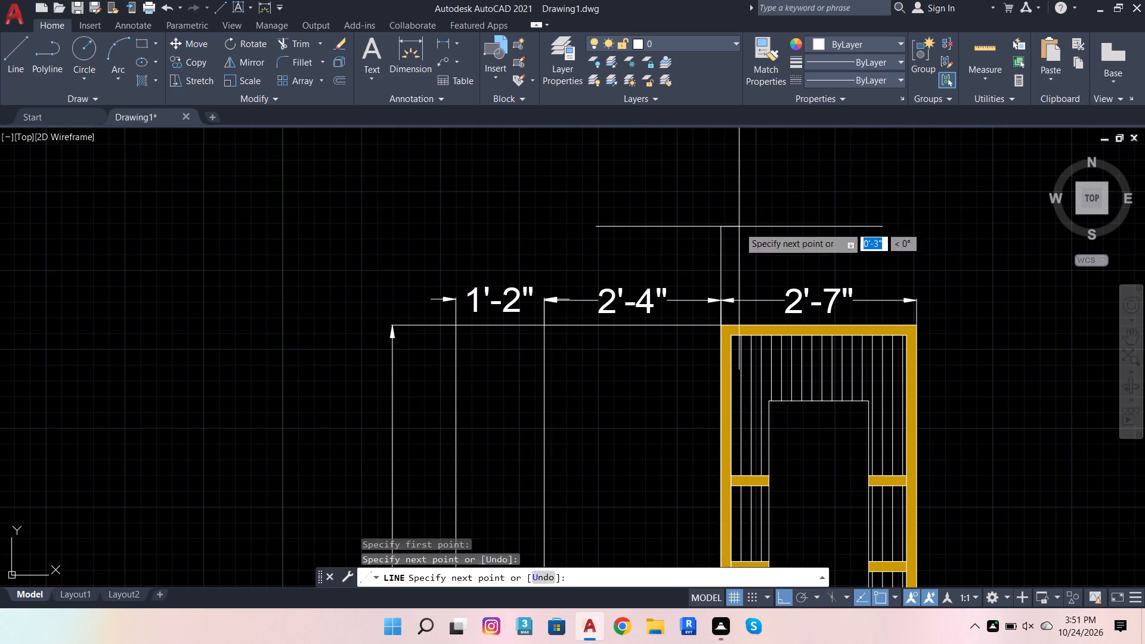
{"action": "key", "text": "Escape"}
Delete the line object lying along the inner left edge of the right bay's hatched frame.
{"action": "scroll", "coordinate": [719, 327], "scroll_direction": "up", "scroll_amount": 2}
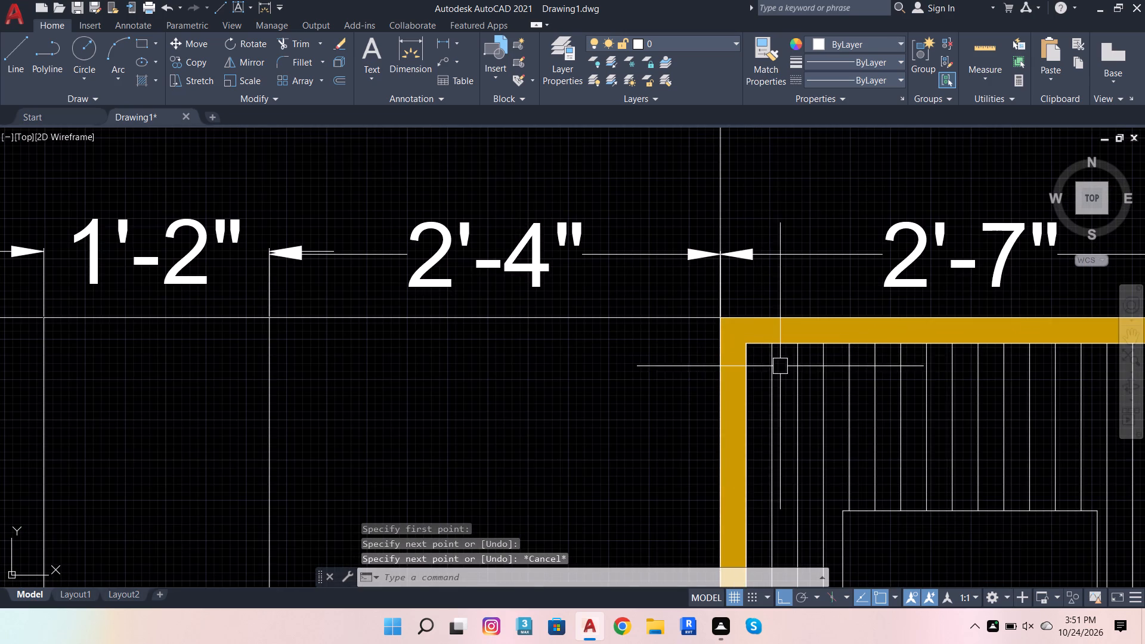
{"action": "left_click", "coordinate": [753, 370]}
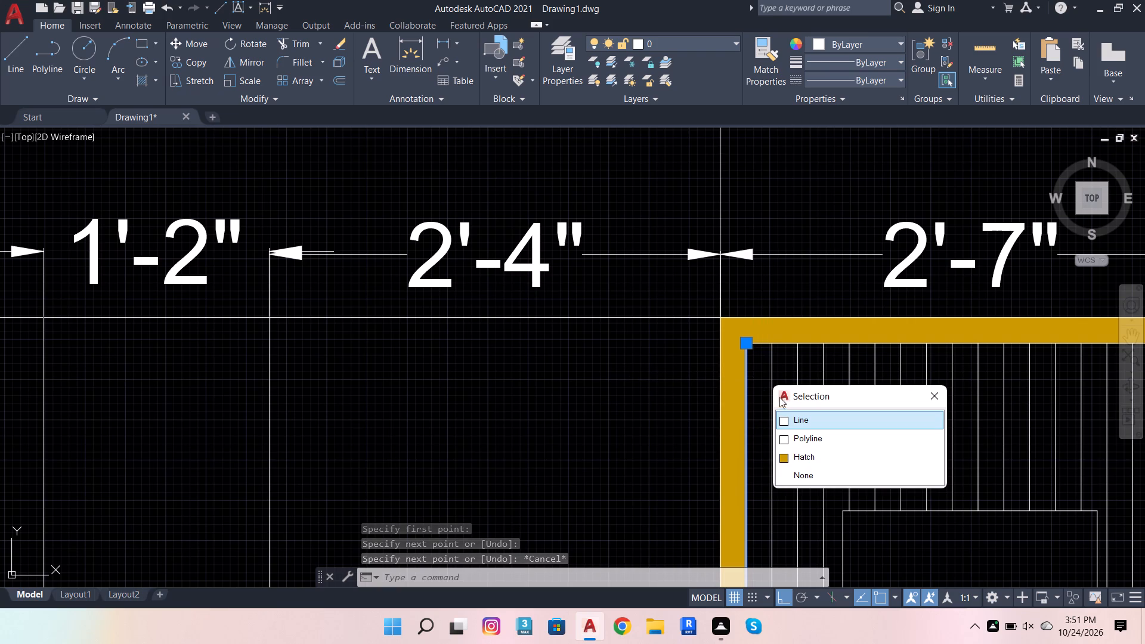
{"action": "left_click", "coordinate": [787, 417]}
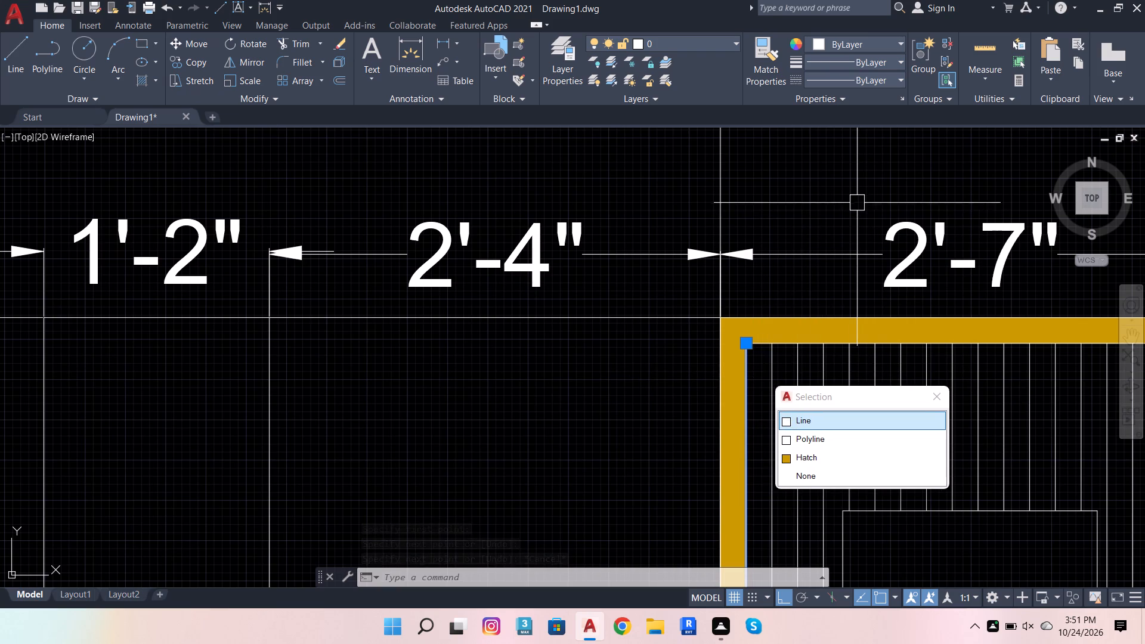
{"action": "key", "text": "shift+Delete"}
Offset the new vertical line on the 2'-4" bay's right side 1.6 inward, toward the bay.
{"action": "scroll", "coordinate": [640, 348], "scroll_direction": "down", "scroll_amount": 4}
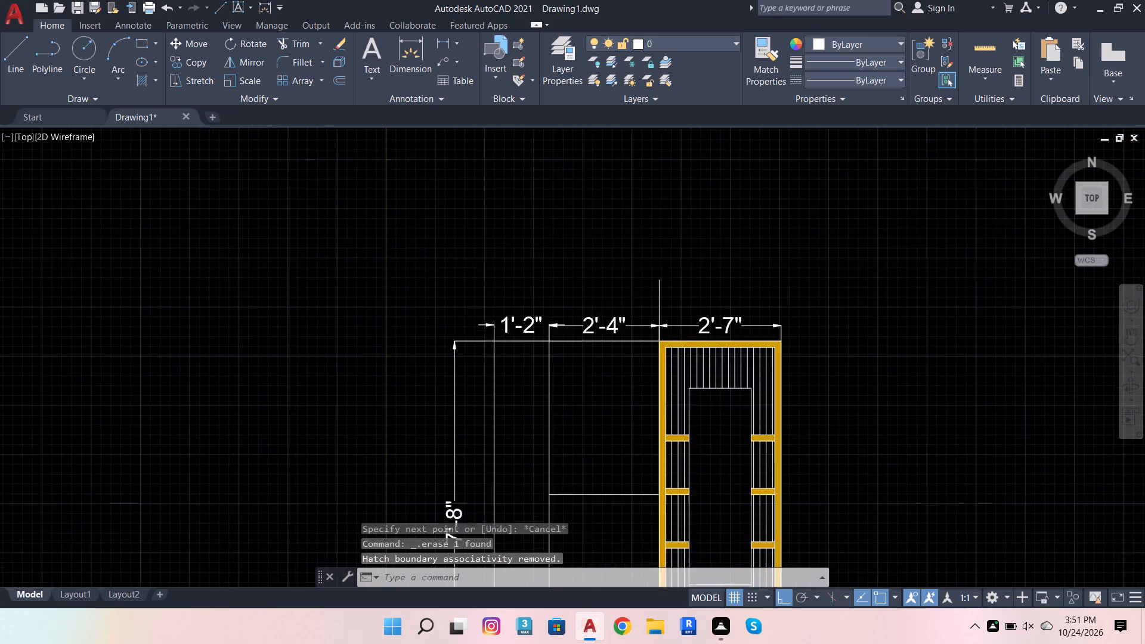
{"action": "scroll", "coordinate": [667, 313], "scroll_direction": "up", "scroll_amount": 3}
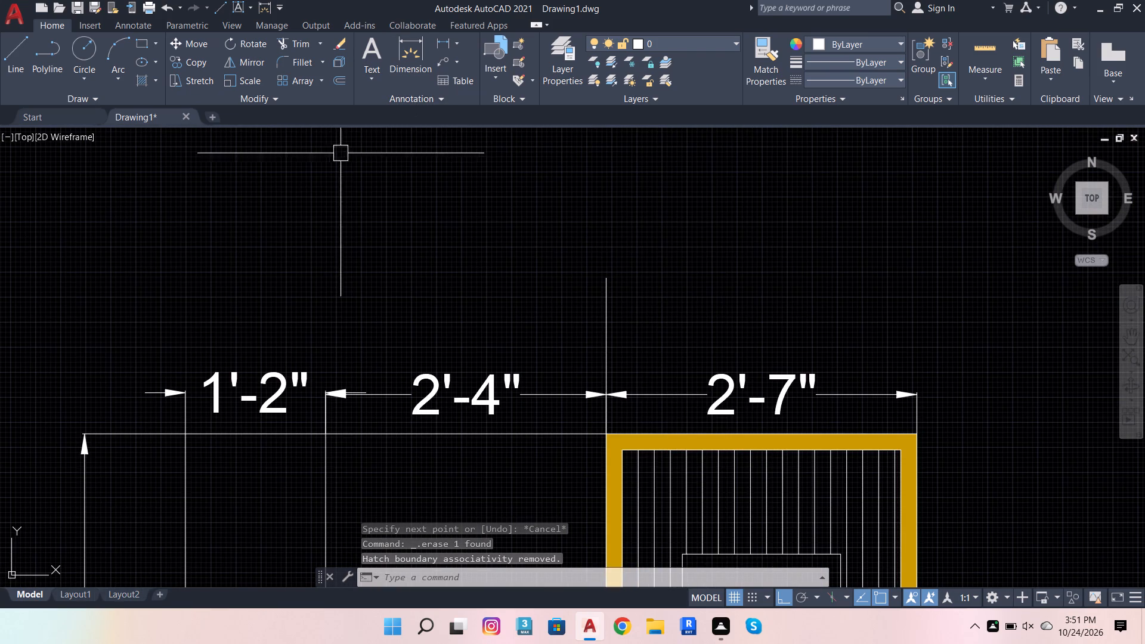
{"action": "left_click", "coordinate": [333, 82]}
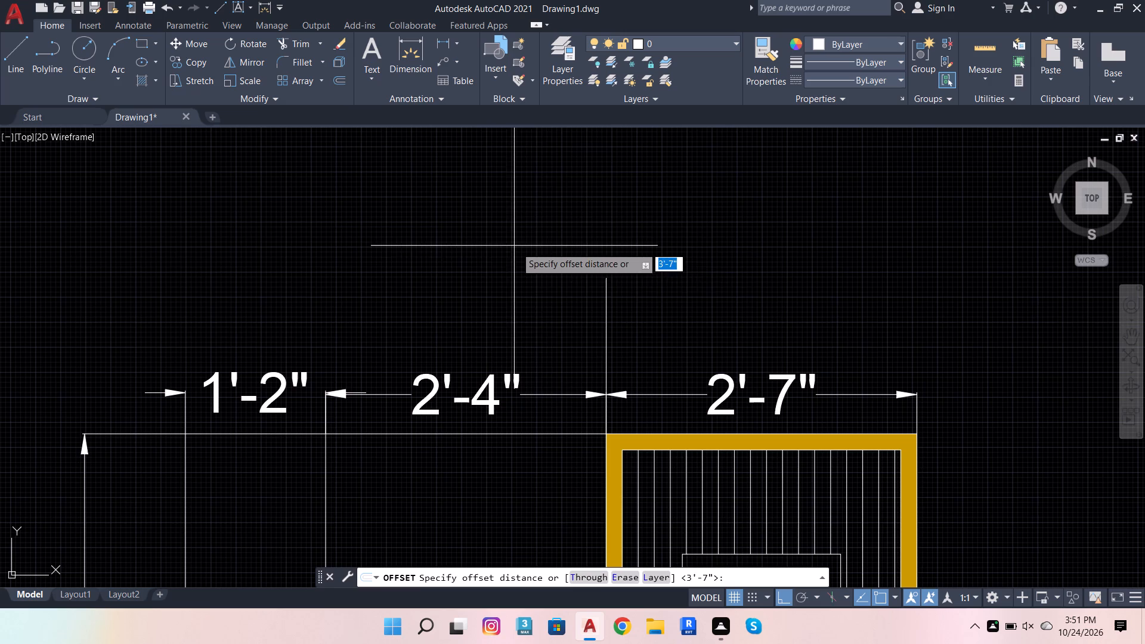
{"action": "left_click", "coordinate": [602, 284]}
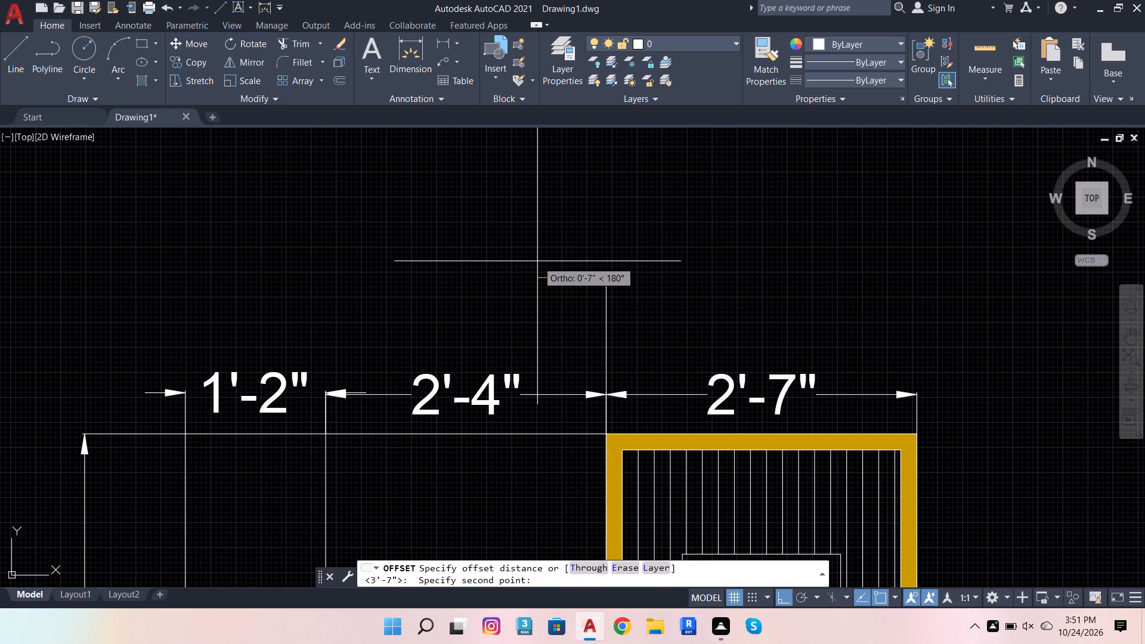
{"action": "type", "text": "1.6"}
{"action": "key", "text": "Return"}
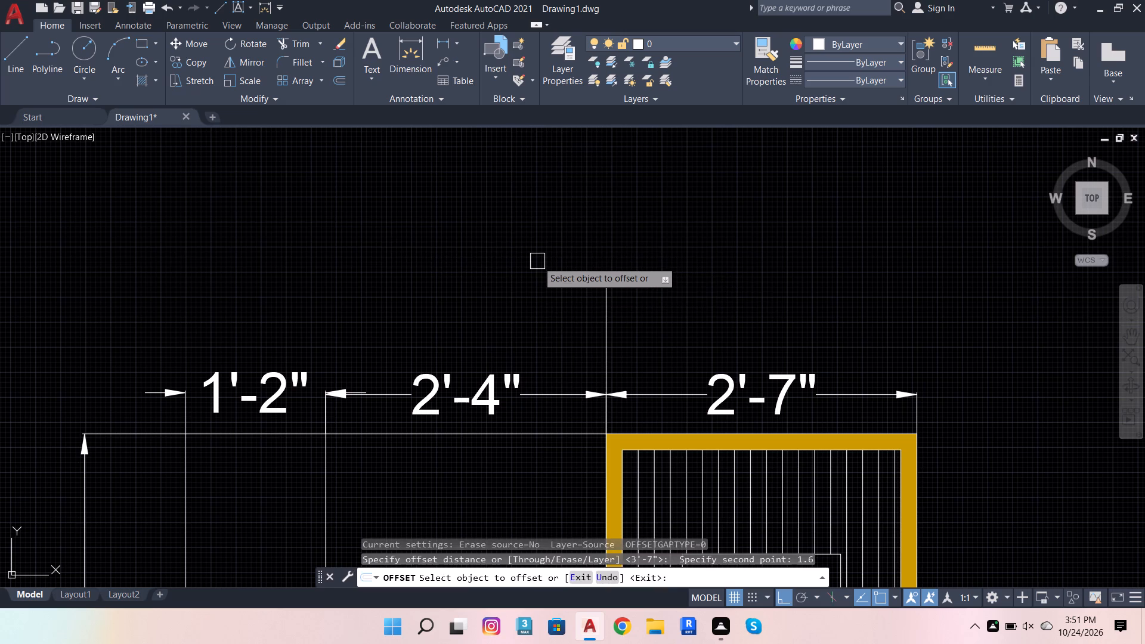
{"action": "left_click", "coordinate": [602, 309]}
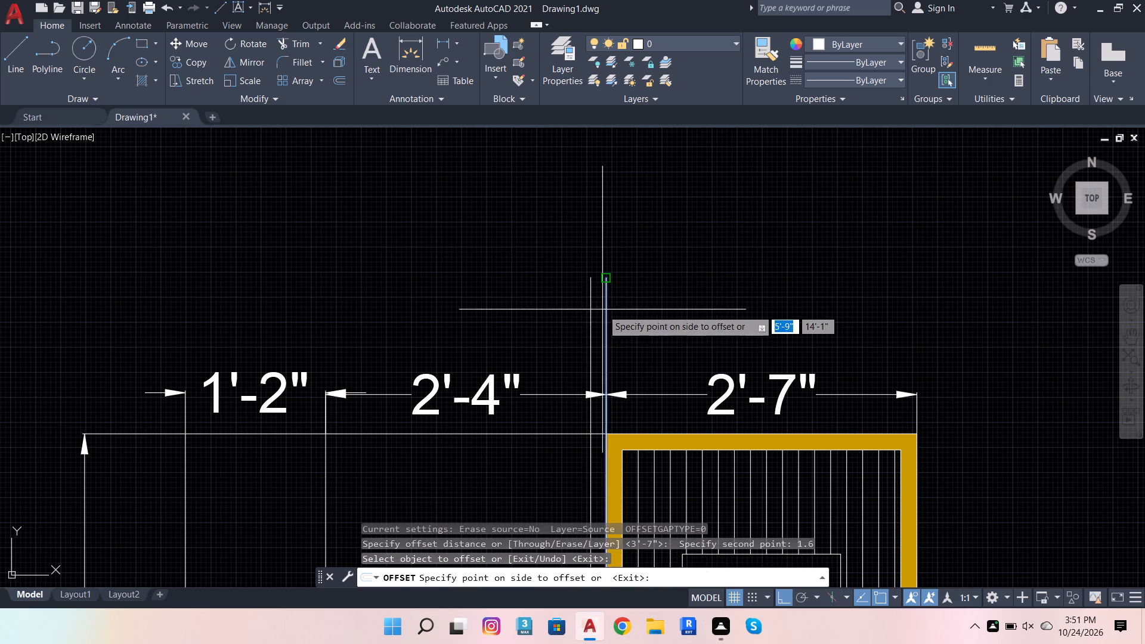
{"action": "left_click", "coordinate": [543, 299]}
Offset the 2'-4" bay's top line, left line and middle horizontal line inward by the same 1.6 distance.
{"action": "scroll", "coordinate": [543, 330], "scroll_direction": "down", "scroll_amount": 3}
{"action": "scroll", "coordinate": [539, 377], "scroll_direction": "up", "scroll_amount": 3}
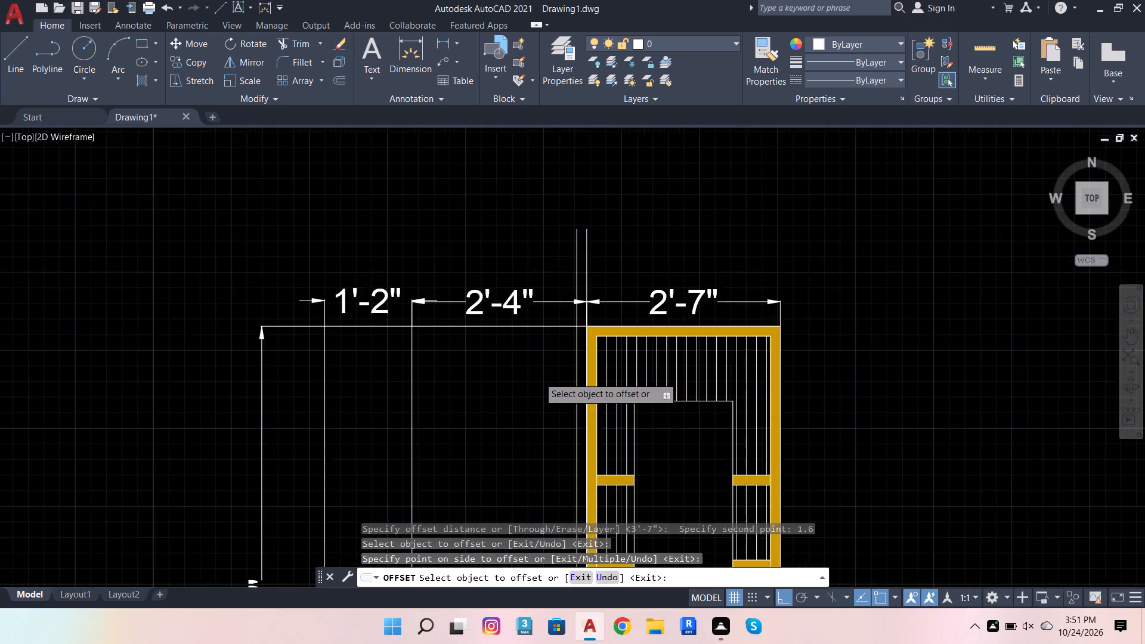
{"action": "left_click_drag", "start_coordinate": [515, 301], "coordinate": [515, 308]}
{"action": "left_click", "coordinate": [515, 345]}
{"action": "left_click", "coordinate": [338, 411]}
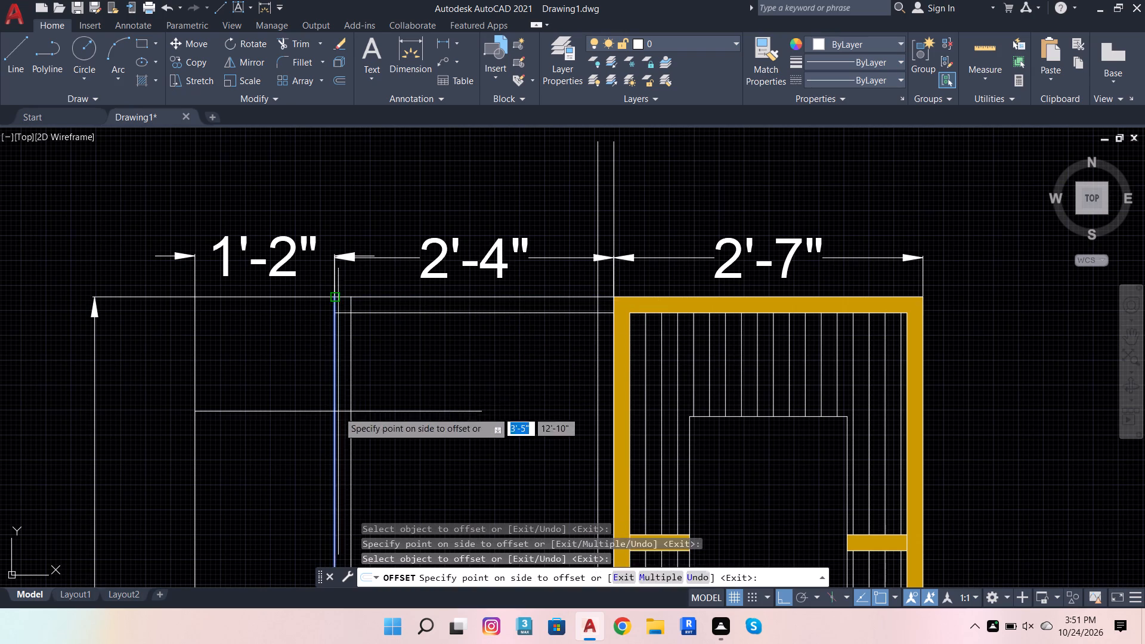
{"action": "left_click", "coordinate": [412, 391]}
{"action": "scroll", "coordinate": [465, 345], "scroll_direction": "down", "scroll_amount": 2}
{"action": "scroll", "coordinate": [483, 478], "scroll_direction": "up", "scroll_amount": 2}
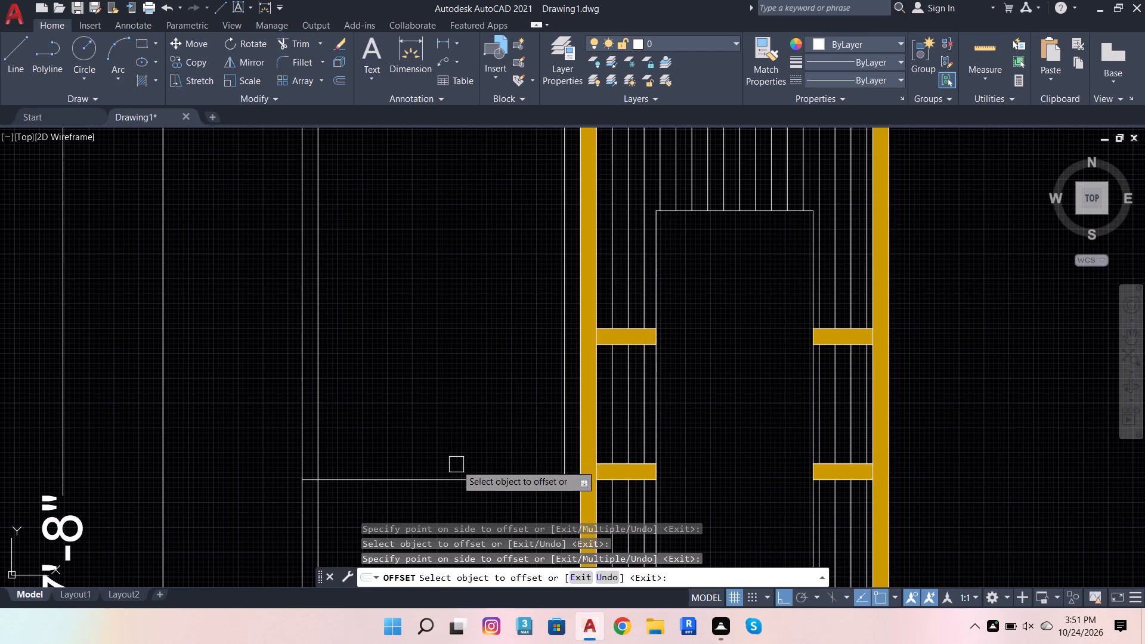
{"action": "left_click", "coordinate": [444, 482]}
{"action": "left_click", "coordinate": [413, 417]}
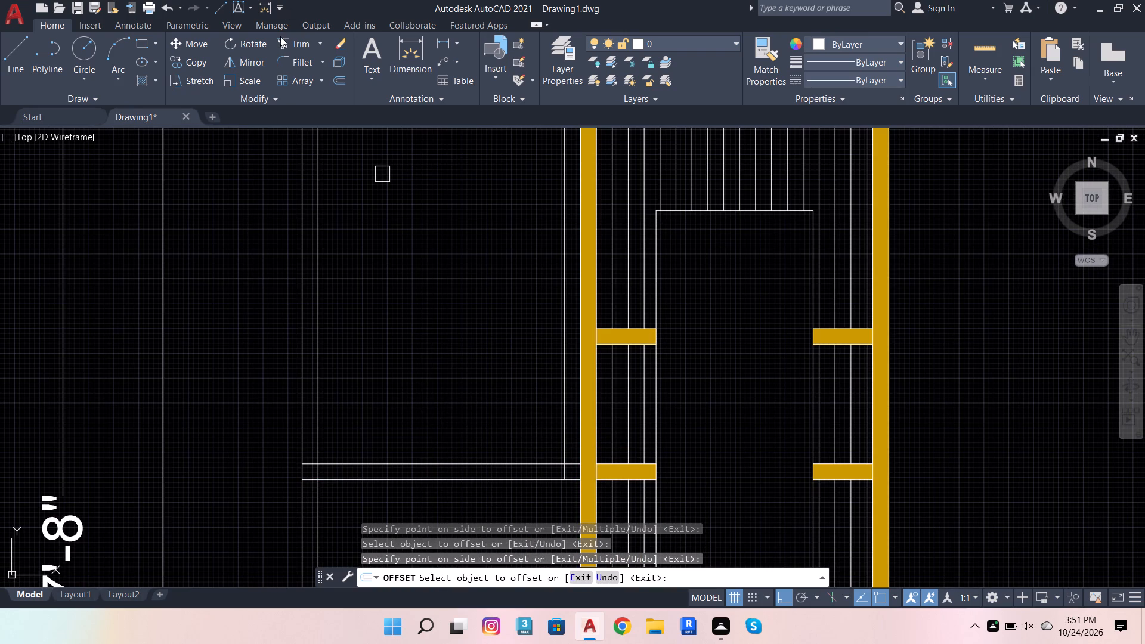
Draw a vertical line from the midpoint of the 2'-4" bay's inner top line down past the middle horizontal lines.
{"action": "left_click", "coordinate": [17, 53]}
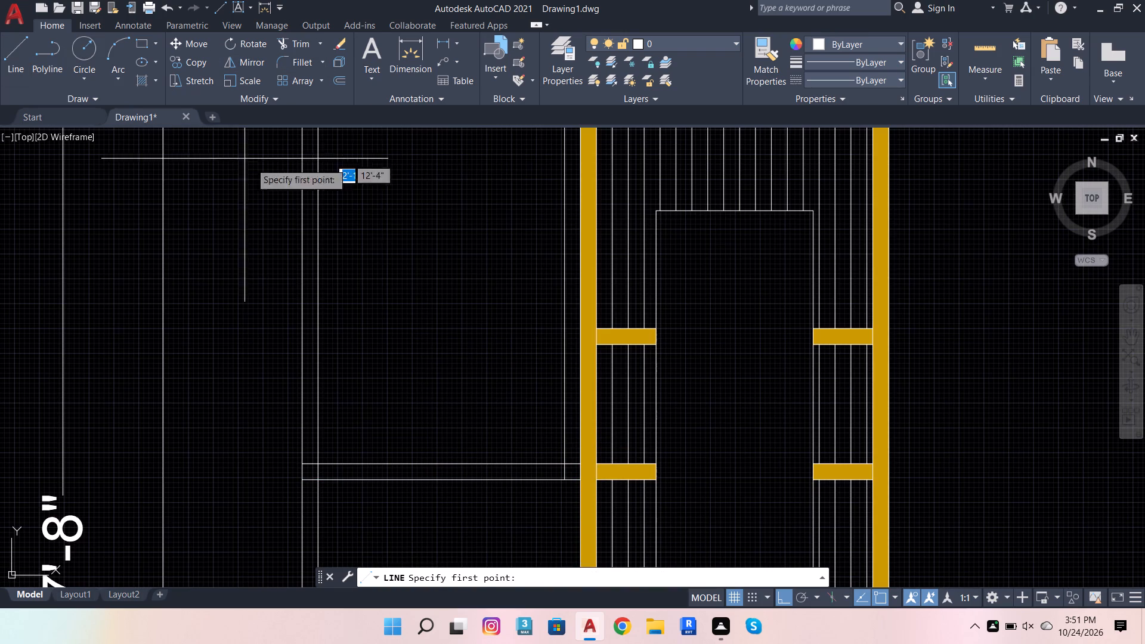
{"action": "scroll", "coordinate": [320, 212], "scroll_direction": "down", "scroll_amount": 3}
{"action": "scroll", "coordinate": [396, 193], "scroll_direction": "down", "scroll_amount": 4}
{"action": "scroll", "coordinate": [407, 191], "scroll_direction": "up", "scroll_amount": 3}
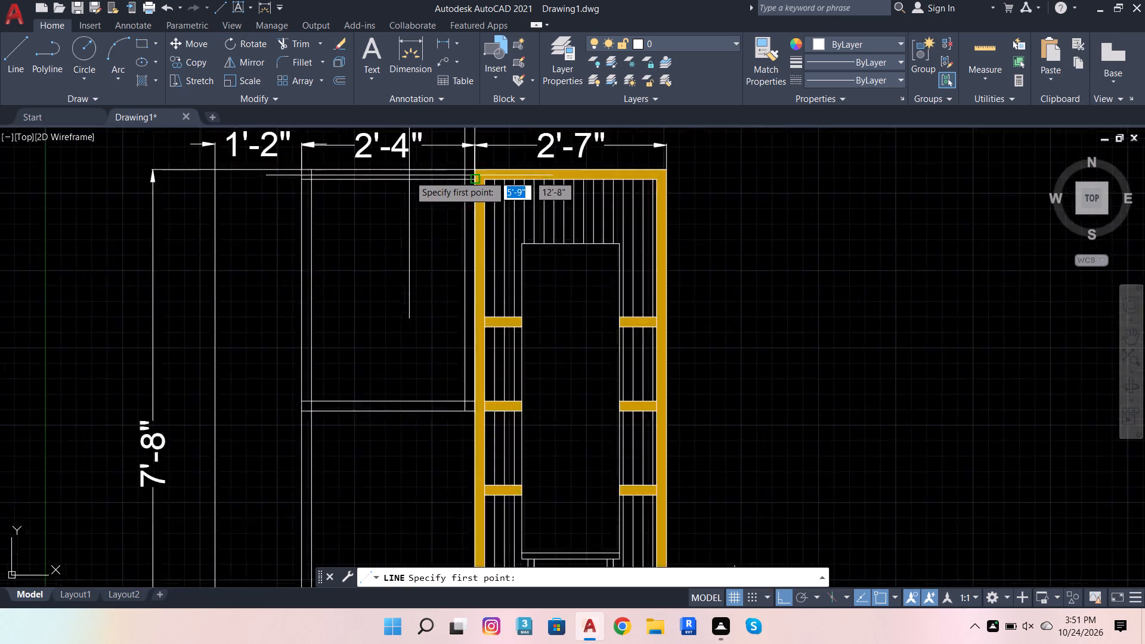
{"action": "scroll", "coordinate": [409, 175], "scroll_direction": "up", "scroll_amount": 2}
{"action": "right_click", "coordinate": [342, 241], "text": "shift"}
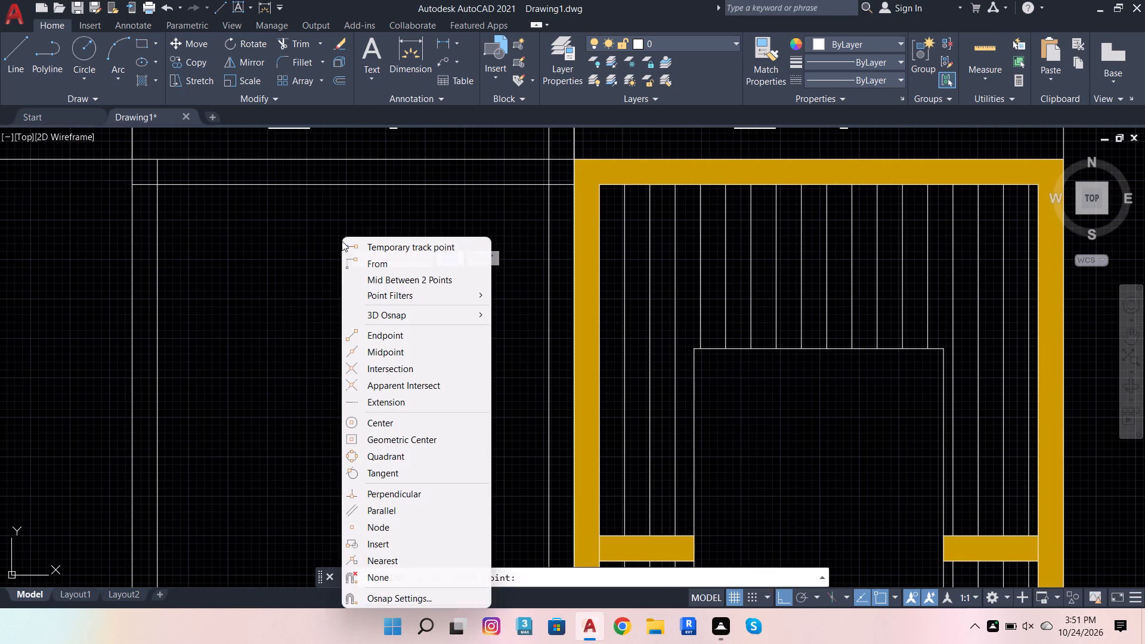
{"action": "left_click", "coordinate": [416, 349]}
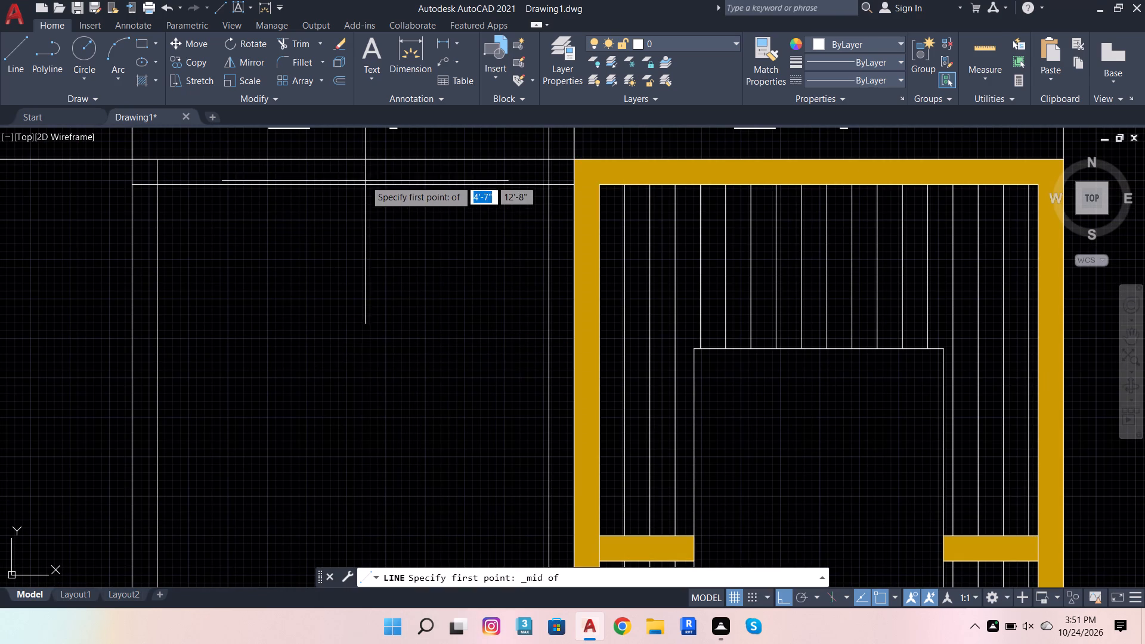
{"action": "left_click", "coordinate": [354, 185]}
{"action": "scroll", "coordinate": [355, 253], "scroll_direction": "down", "scroll_amount": 3}
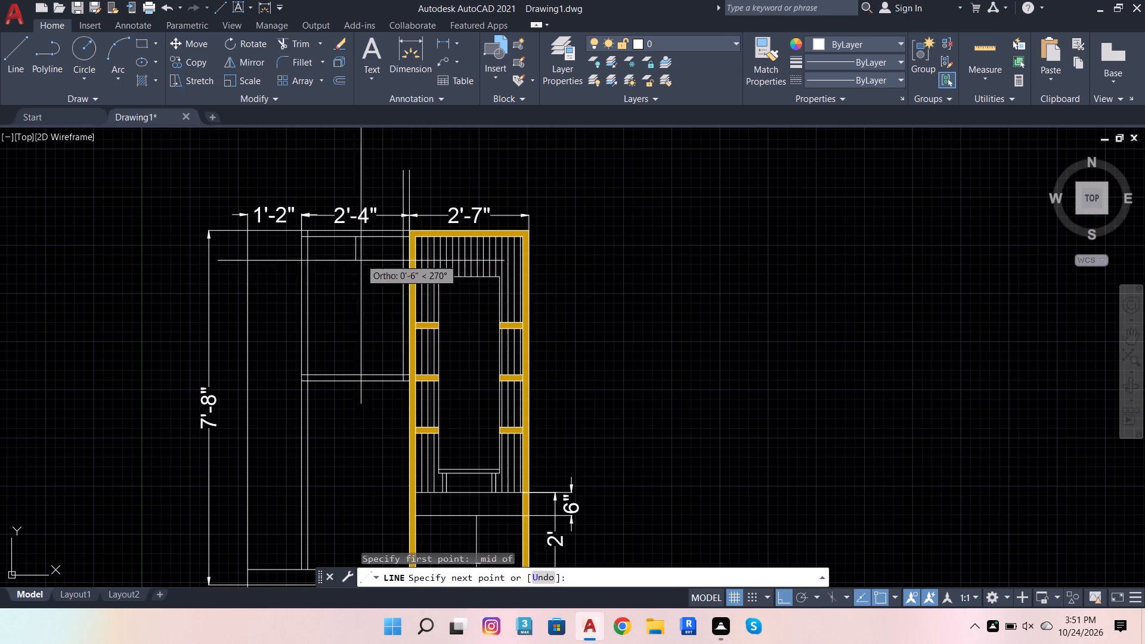
{"action": "scroll", "coordinate": [351, 416], "scroll_direction": "up", "scroll_amount": 2}
{"action": "left_click", "coordinate": [360, 421]}
{"action": "key", "text": "Escape"}
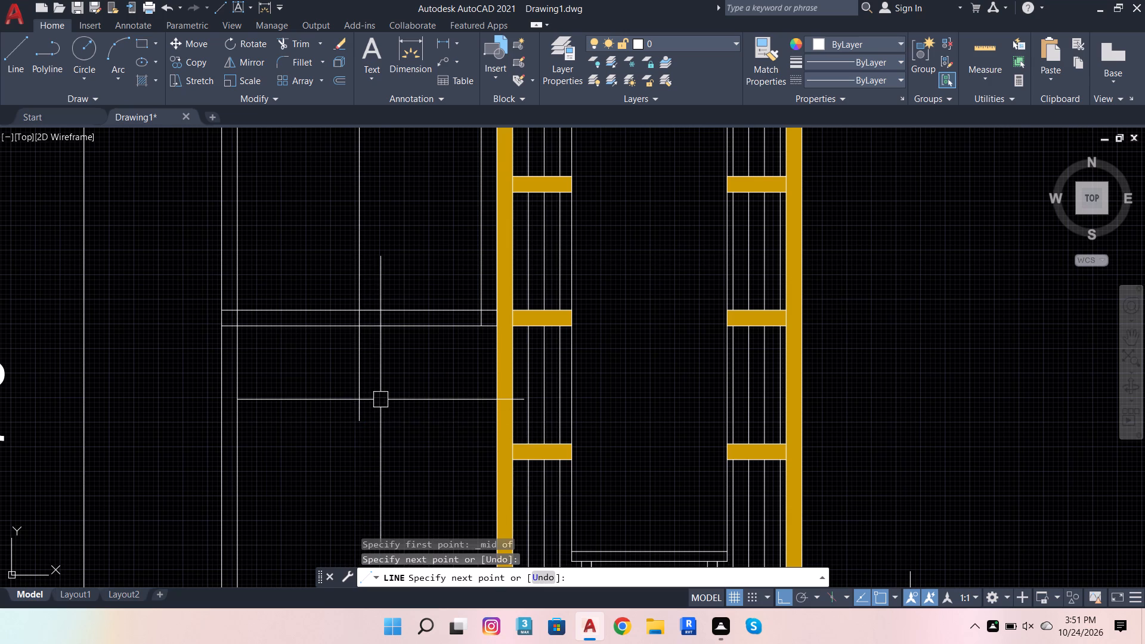
Offset the 2'-4" bay's vertical centre line 1 to each side.
{"action": "left_click", "coordinate": [352, 393]}
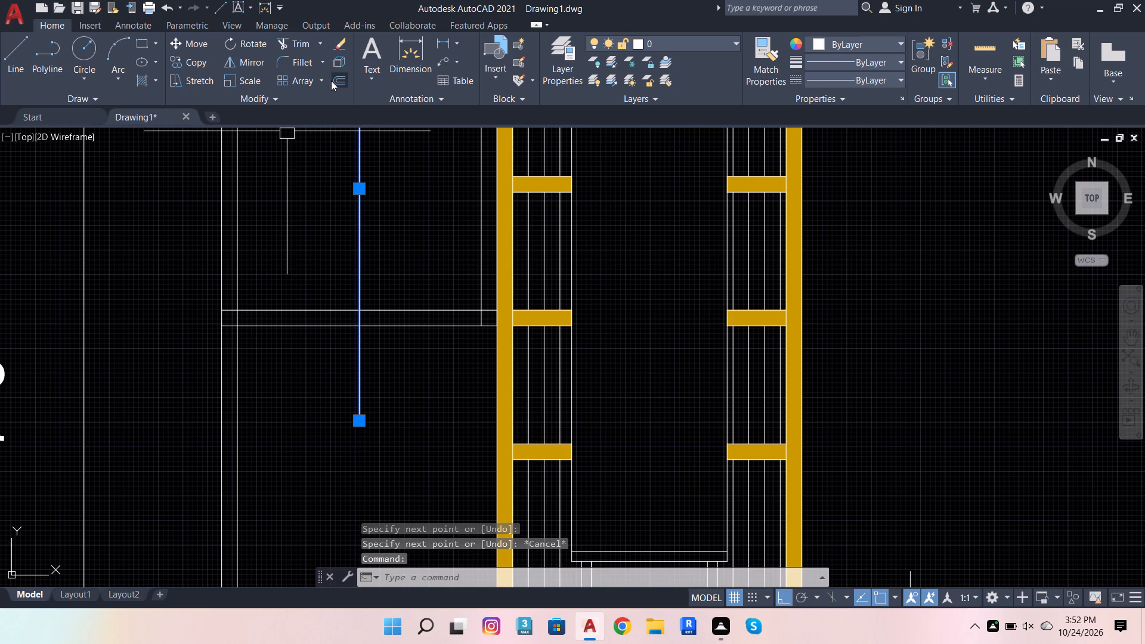
{"action": "left_click", "coordinate": [331, 80]}
{"action": "left_click", "coordinate": [363, 421]}
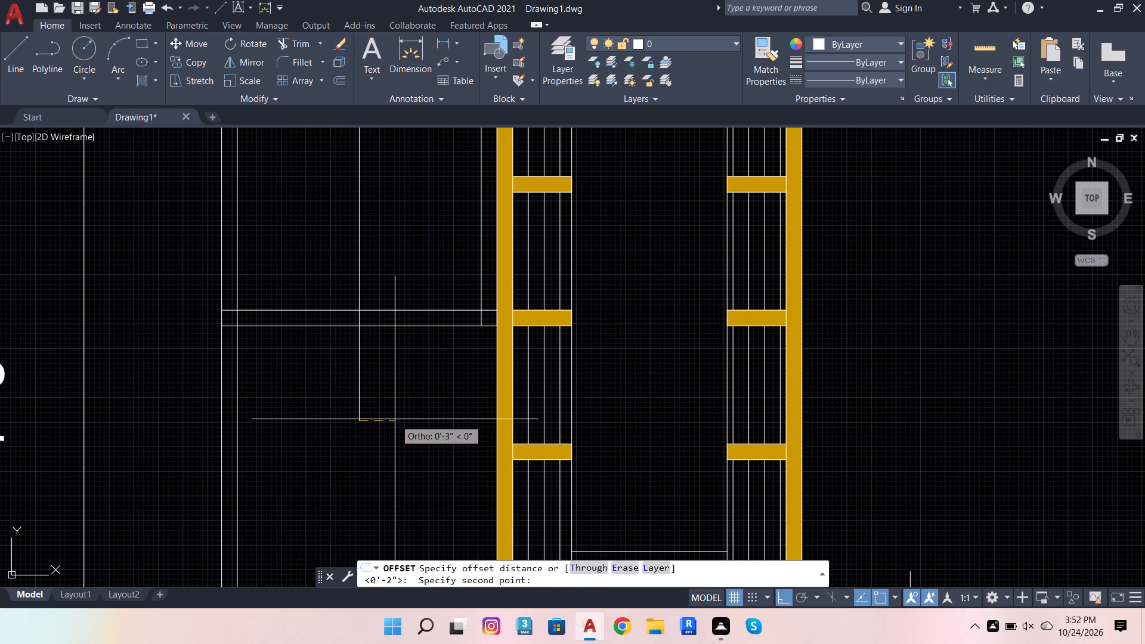
{"action": "key", "text": "1"}
{"action": "key", "text": "Return"}
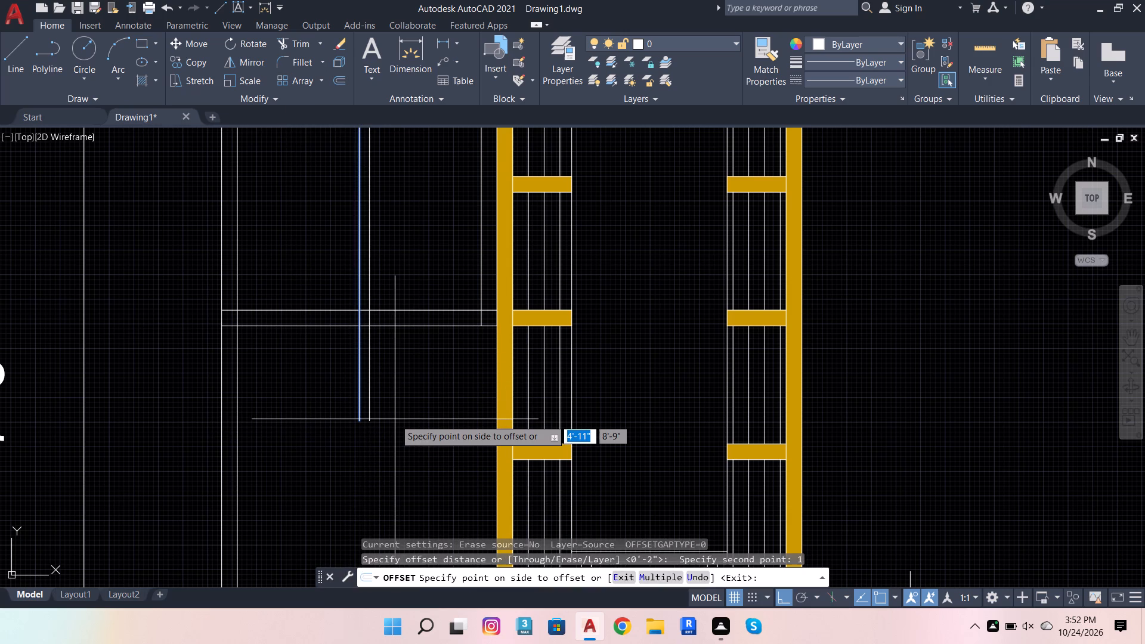
{"action": "left_click", "coordinate": [395, 419]}
{"action": "left_click", "coordinate": [355, 386]}
{"action": "left_click", "coordinate": [310, 392]}
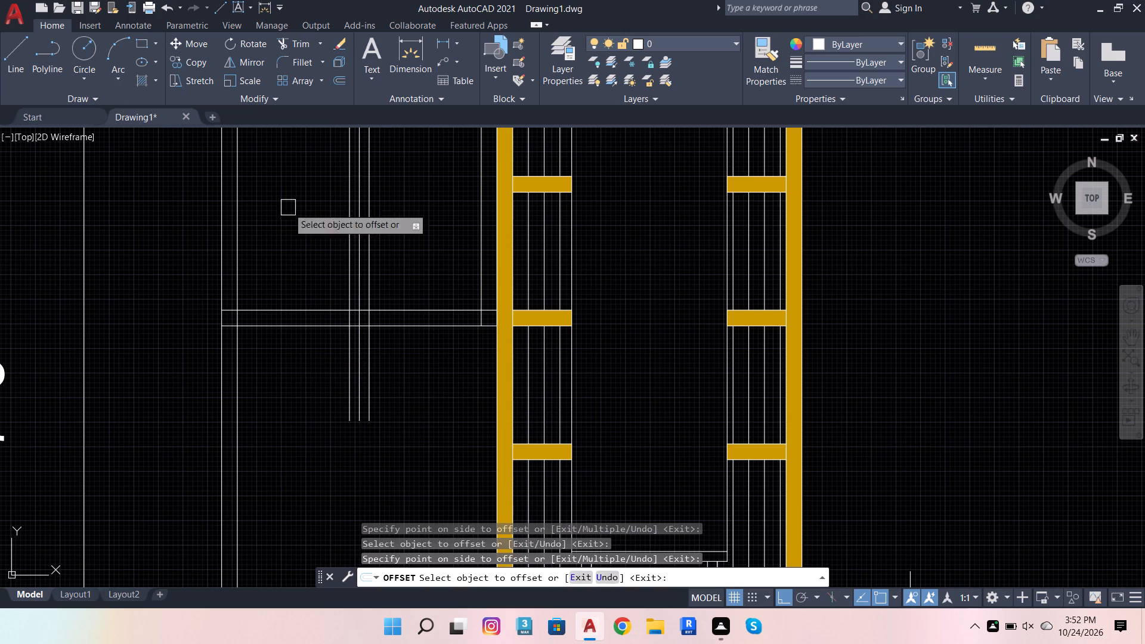
Trim the three central vertical lines between the two middle horizontal lines of the 2'-4" bay.
{"action": "left_click", "coordinate": [287, 41]}
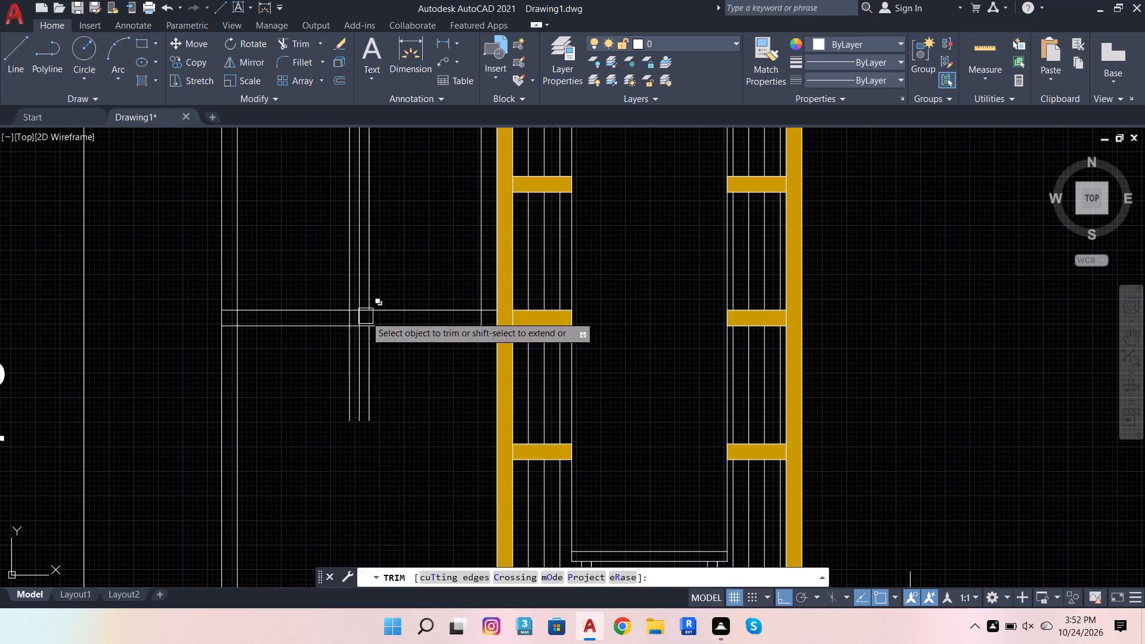
{"action": "scroll", "coordinate": [370, 312], "scroll_direction": "up", "scroll_amount": 4}
{"action": "left_click", "coordinate": [387, 328]}
{"action": "left_click", "coordinate": [162, 356]}
Trim the crossing inner lines at the lower-right and upper-right corners of the 2'-4" bay's upper compartment.
{"action": "scroll", "coordinate": [366, 402], "scroll_direction": "down", "scroll_amount": 4}
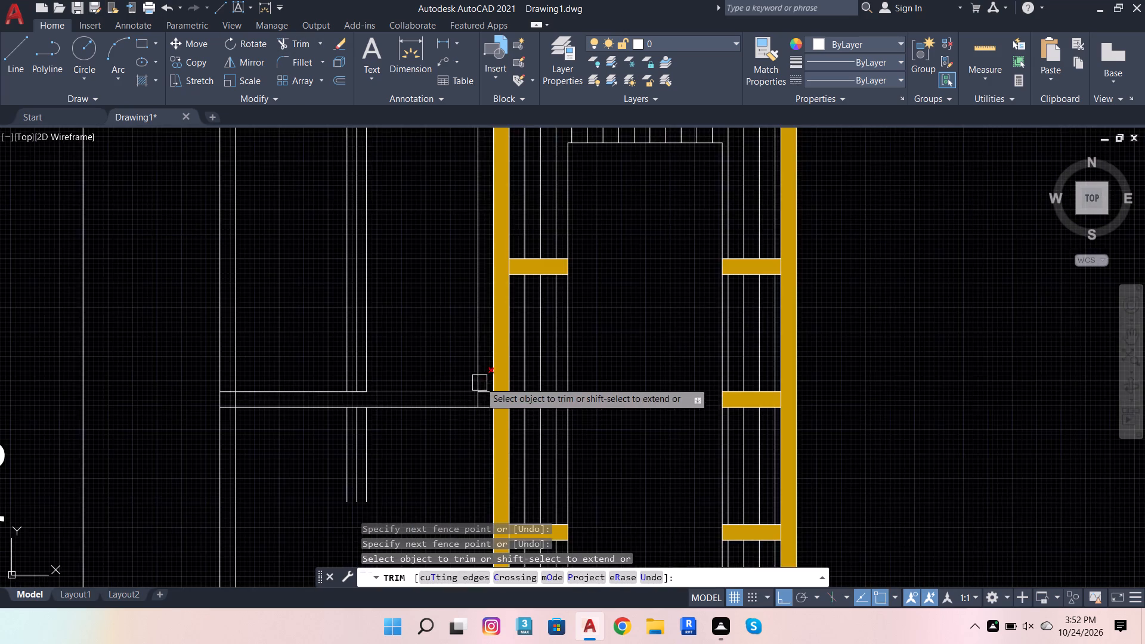
{"action": "scroll", "coordinate": [480, 382], "scroll_direction": "up", "scroll_amount": 4}
{"action": "left_click", "coordinate": [495, 391]}
{"action": "left_click", "coordinate": [440, 509]}
{"action": "scroll", "coordinate": [468, 482], "scroll_direction": "down", "scroll_amount": 5}
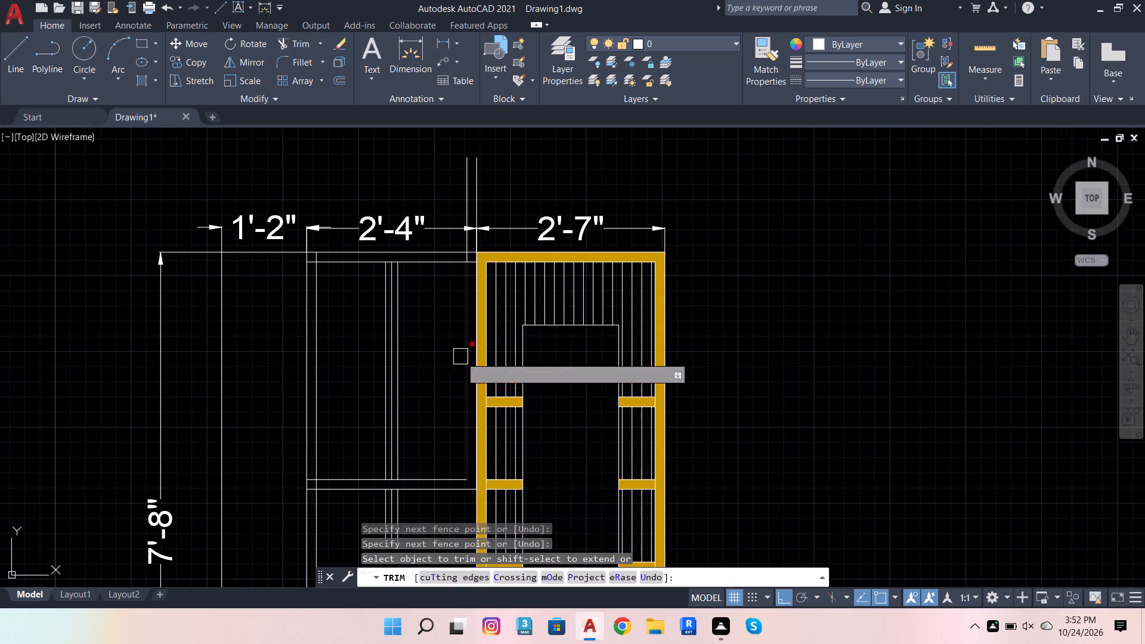
{"action": "scroll", "coordinate": [465, 265], "scroll_direction": "up", "scroll_amount": 4}
{"action": "left_click", "coordinate": [498, 259]}
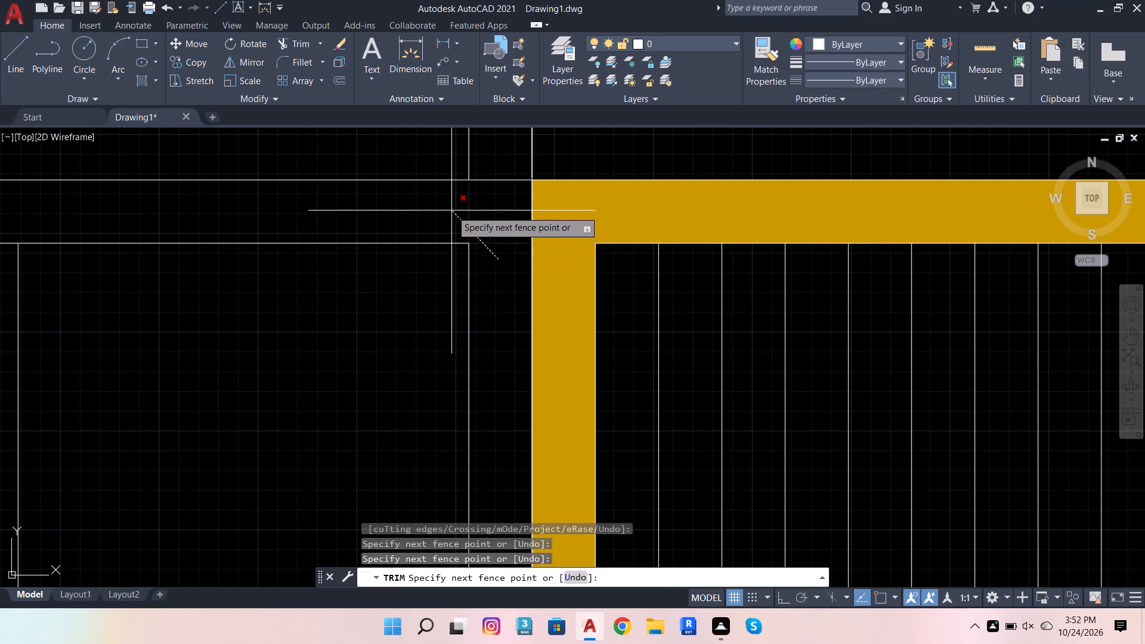
{"action": "left_click", "coordinate": [451, 210]}
Trim the crossing inner lines at the upper-left and lower-left corners of the 2'-4" bay's upper compartment.
{"action": "scroll", "coordinate": [490, 267], "scroll_direction": "down", "scroll_amount": 3}
{"action": "scroll", "coordinate": [258, 264], "scroll_direction": "up", "scroll_amount": 4}
{"action": "left_click", "coordinate": [241, 190]}
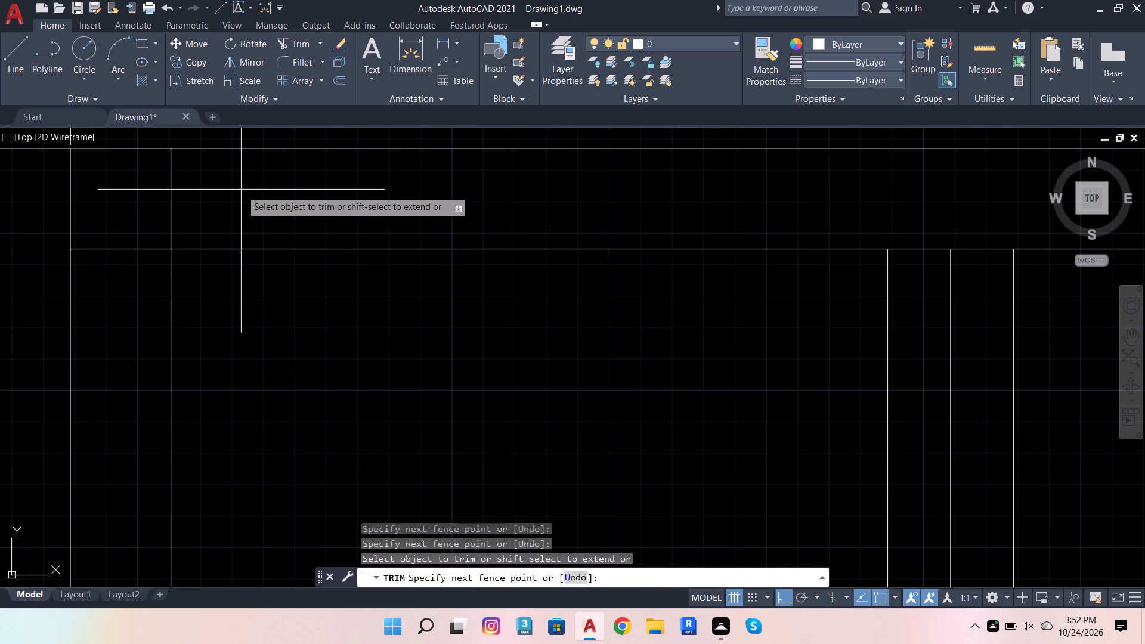
{"action": "left_click", "coordinate": [110, 271]}
{"action": "scroll", "coordinate": [218, 261], "scroll_direction": "down", "scroll_amount": 6}
{"action": "scroll", "coordinate": [210, 501], "scroll_direction": "up", "scroll_amount": 4}
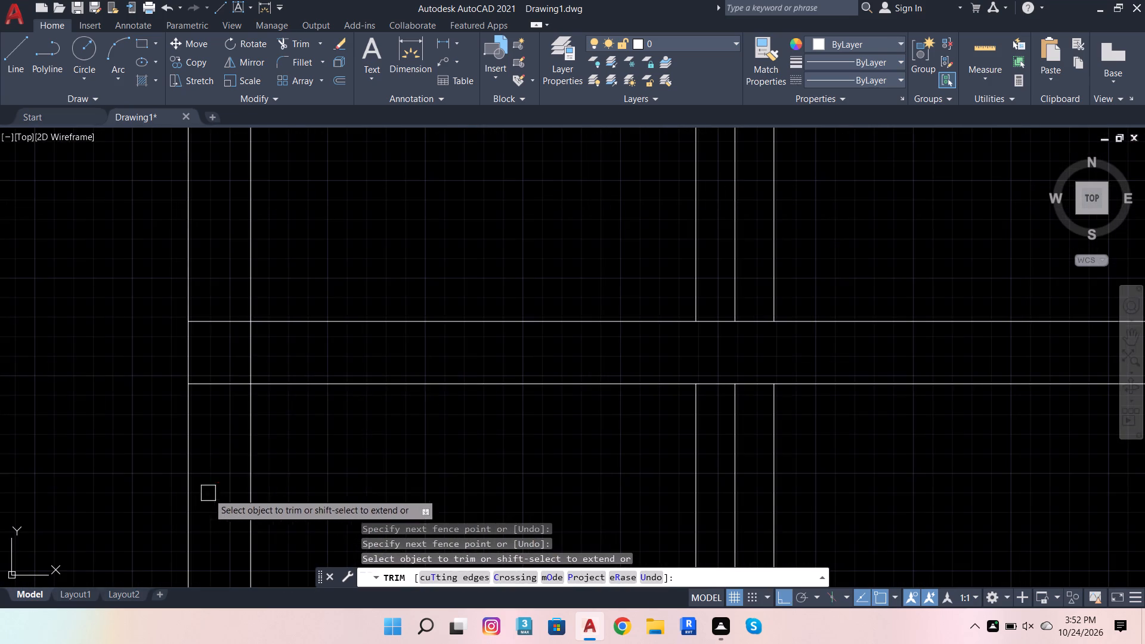
{"action": "left_click", "coordinate": [215, 310]}
{"action": "left_click", "coordinate": [264, 360]}
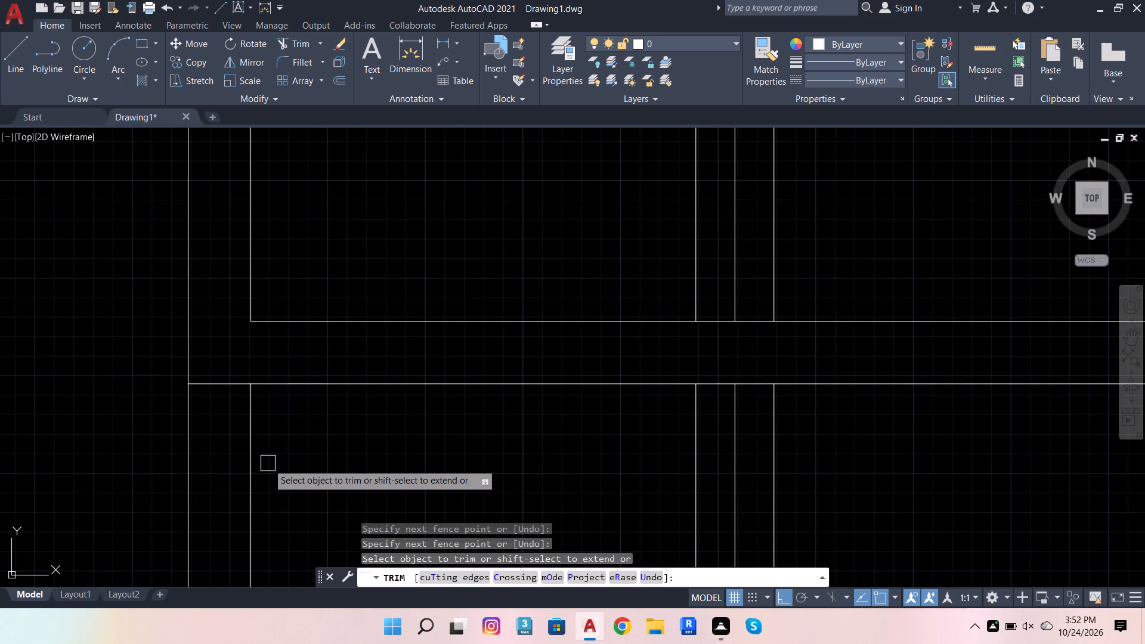
Trim the left inner line and the three central vertical lines below the 2'-4" bay's upper compartment.
{"action": "left_click", "coordinate": [254, 459]}
{"action": "left_click", "coordinate": [603, 499]}
{"action": "left_click", "coordinate": [782, 475]}
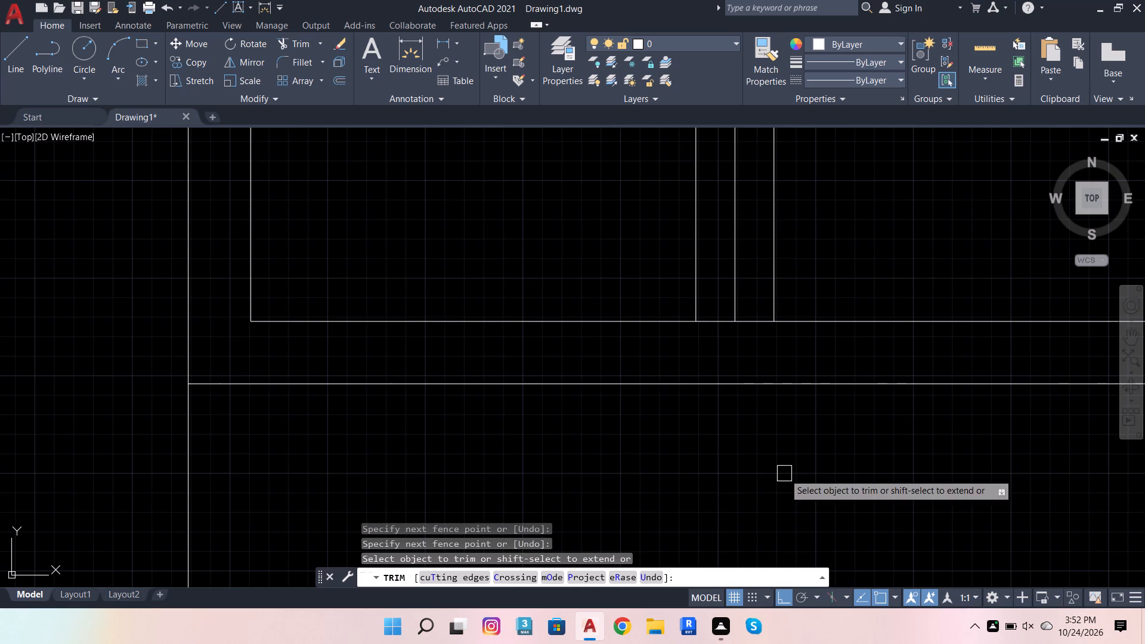
{"action": "scroll", "coordinate": [426, 431], "scroll_direction": "down", "scroll_amount": 4}
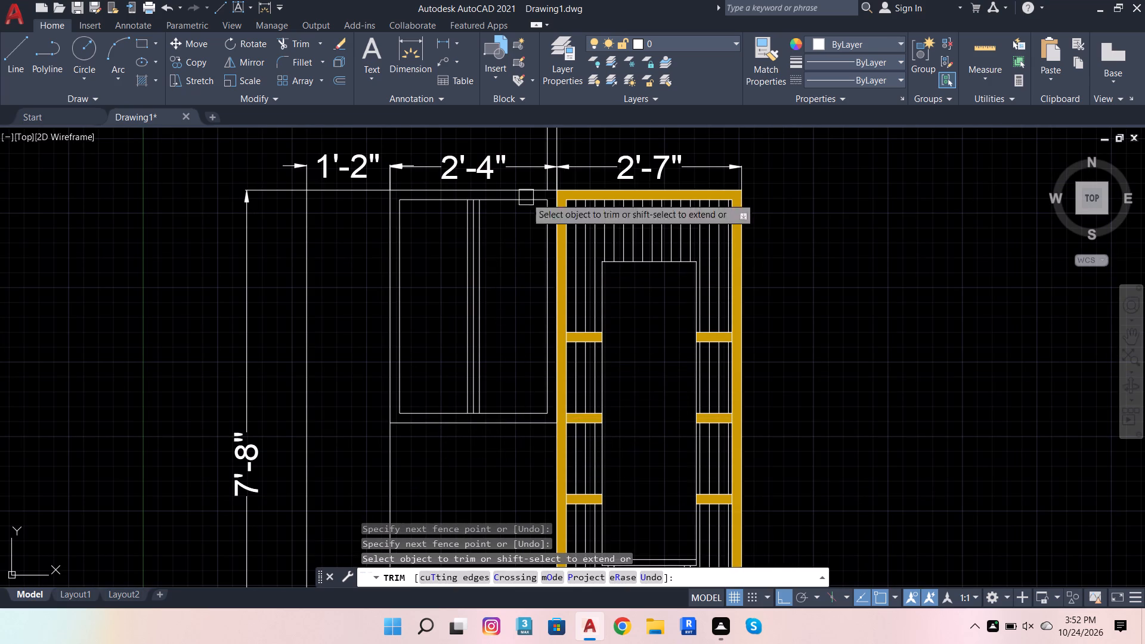
{"action": "key", "text": "Escape"}
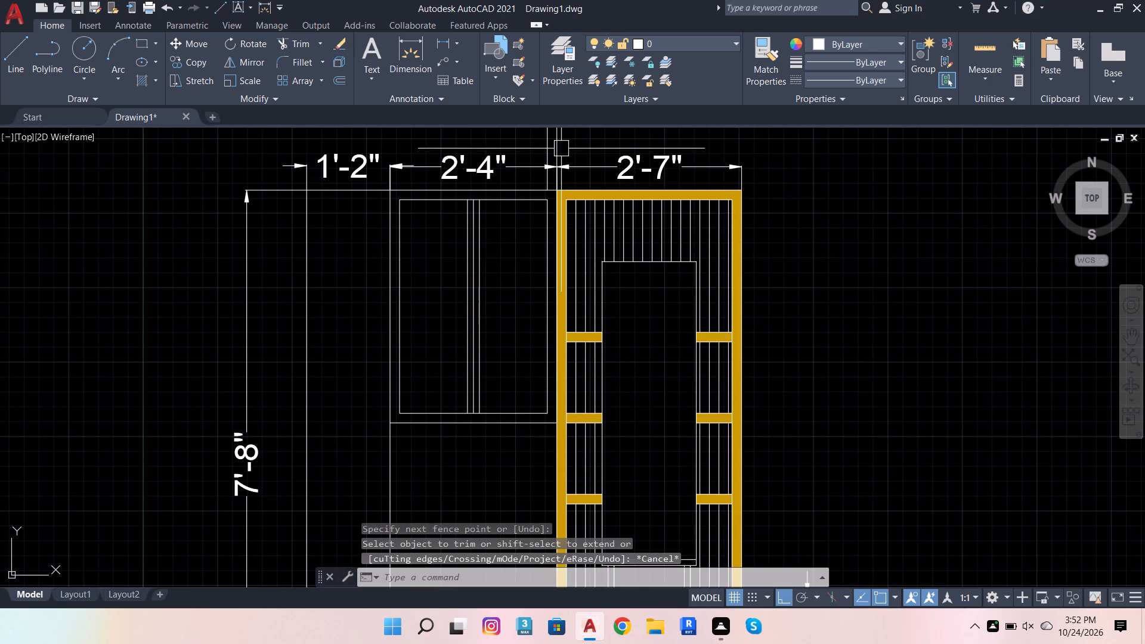
Delete the two vertical lines projecting above the wardrobe's top edge at the right end of the 2'-4" bay.
{"action": "scroll", "coordinate": [574, 278], "scroll_direction": "down", "scroll_amount": 4}
{"action": "scroll", "coordinate": [587, 236], "scroll_direction": "up", "scroll_amount": 2}
{"action": "scroll", "coordinate": [531, 306], "scroll_direction": "up", "scroll_amount": 3}
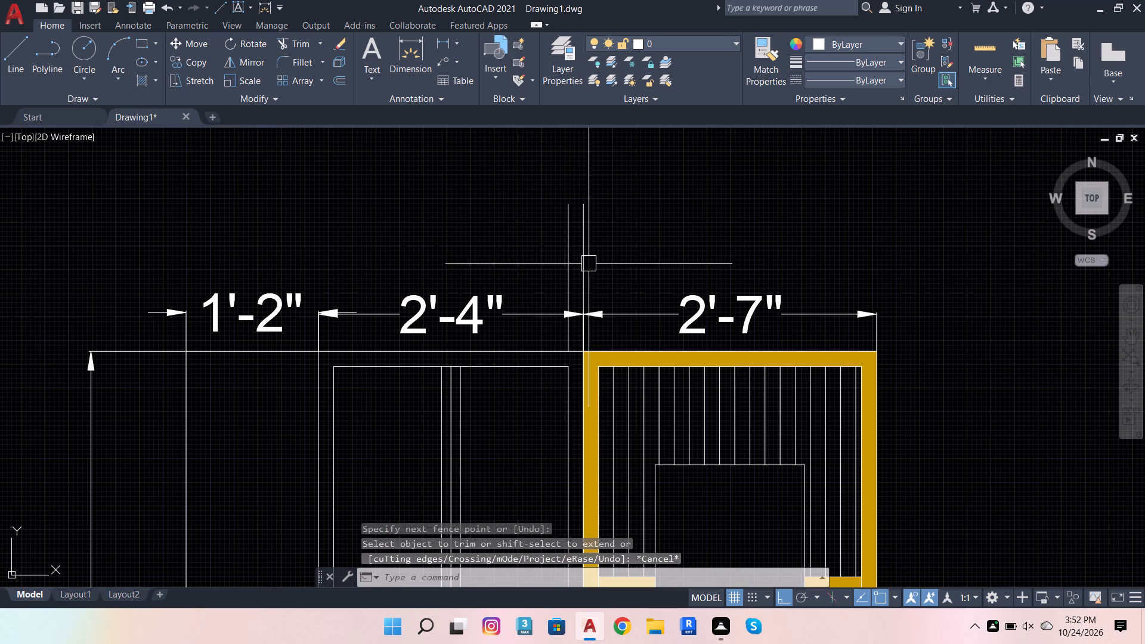
{"action": "left_click", "coordinate": [605, 258]}
{"action": "left_click", "coordinate": [526, 218]}
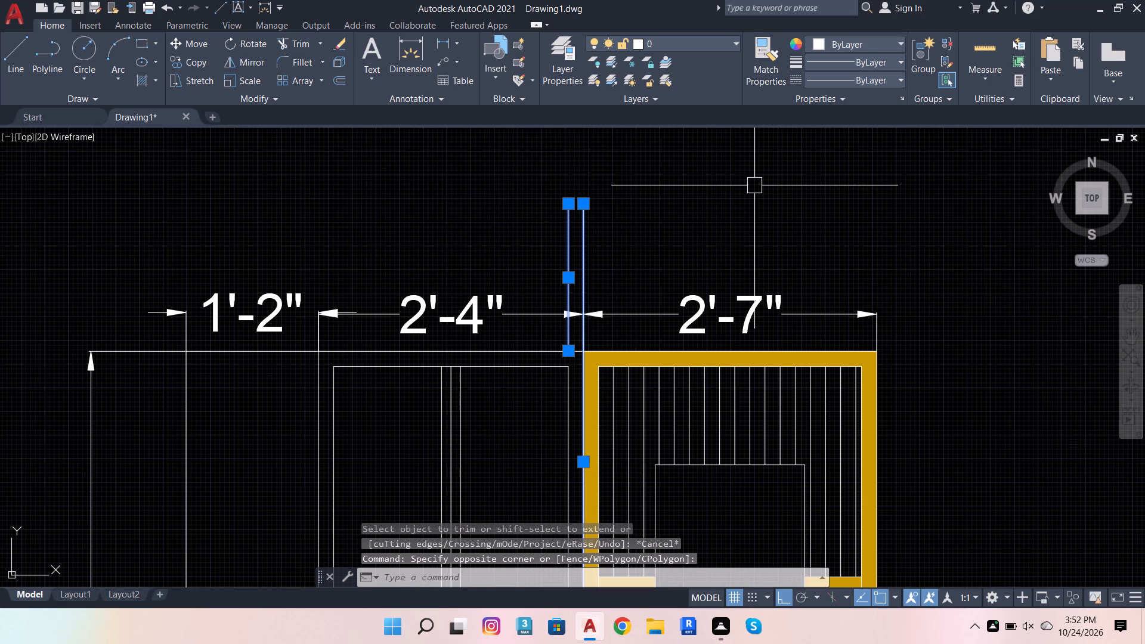
{"action": "key", "text": "shift+Delete"}
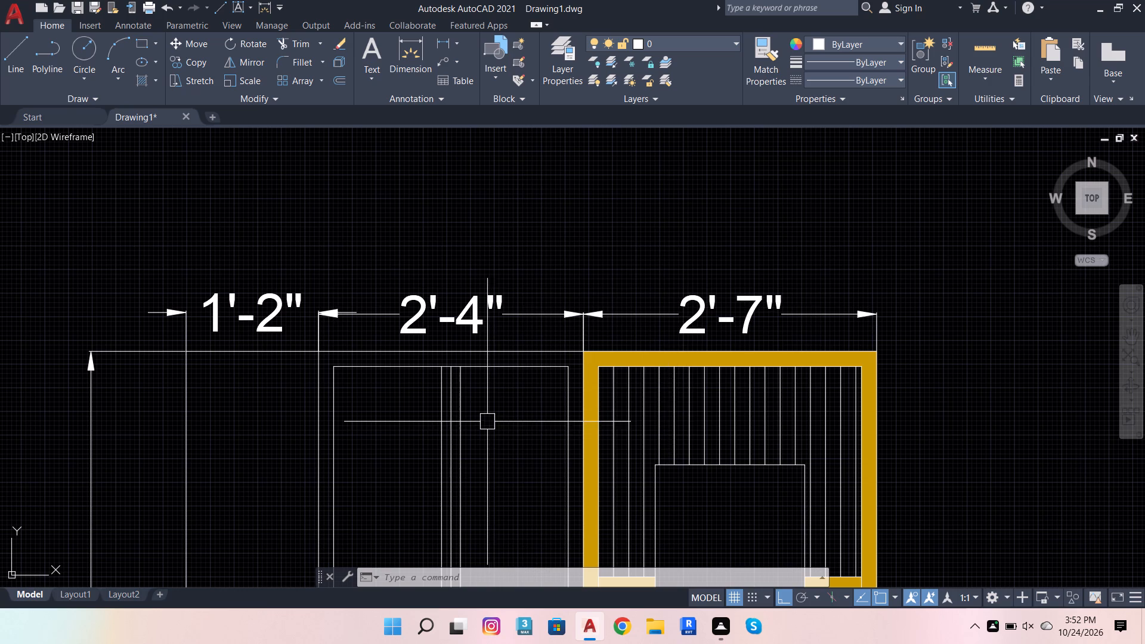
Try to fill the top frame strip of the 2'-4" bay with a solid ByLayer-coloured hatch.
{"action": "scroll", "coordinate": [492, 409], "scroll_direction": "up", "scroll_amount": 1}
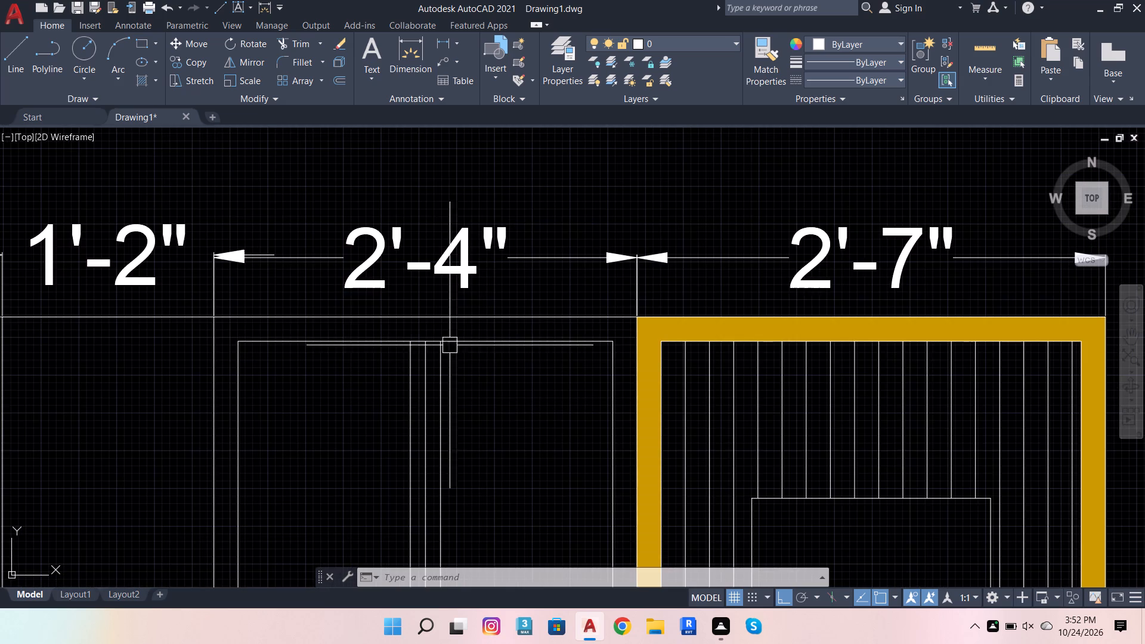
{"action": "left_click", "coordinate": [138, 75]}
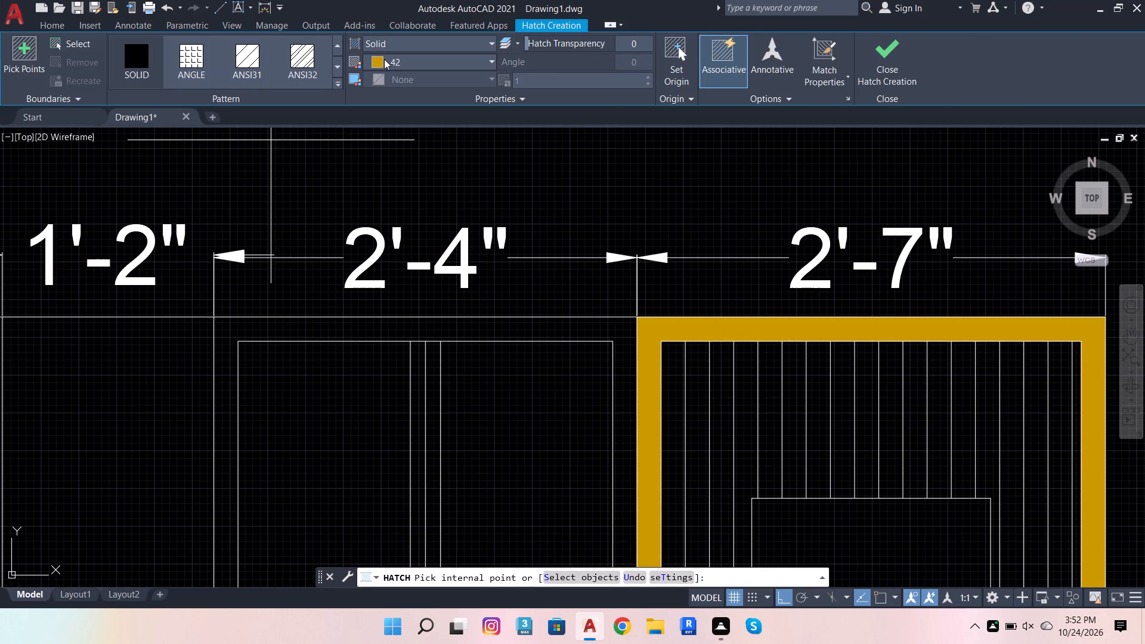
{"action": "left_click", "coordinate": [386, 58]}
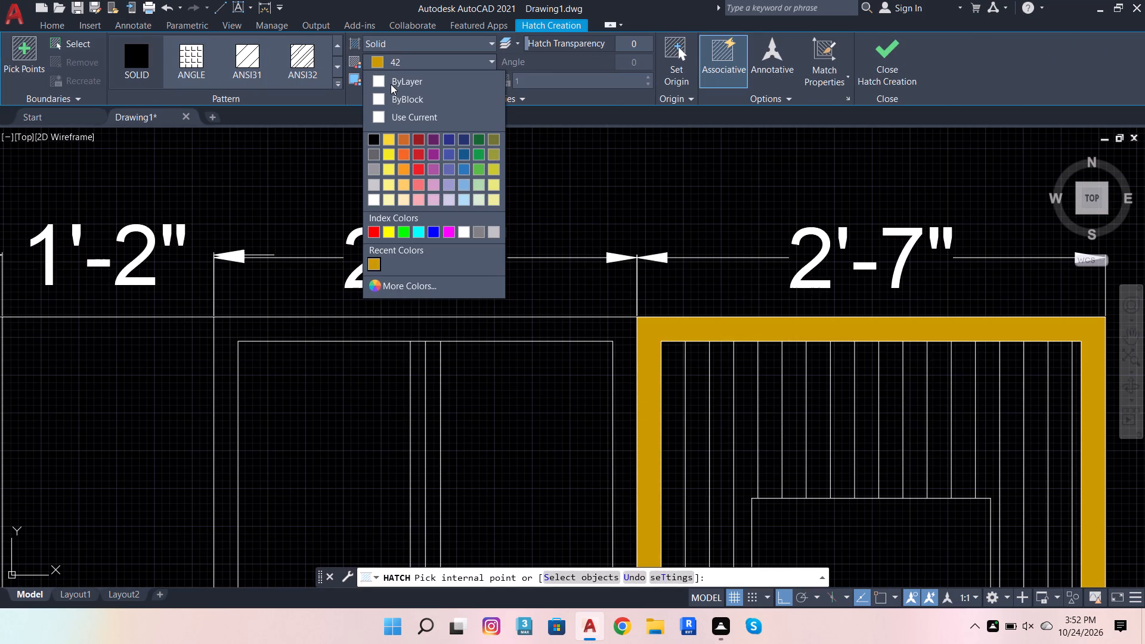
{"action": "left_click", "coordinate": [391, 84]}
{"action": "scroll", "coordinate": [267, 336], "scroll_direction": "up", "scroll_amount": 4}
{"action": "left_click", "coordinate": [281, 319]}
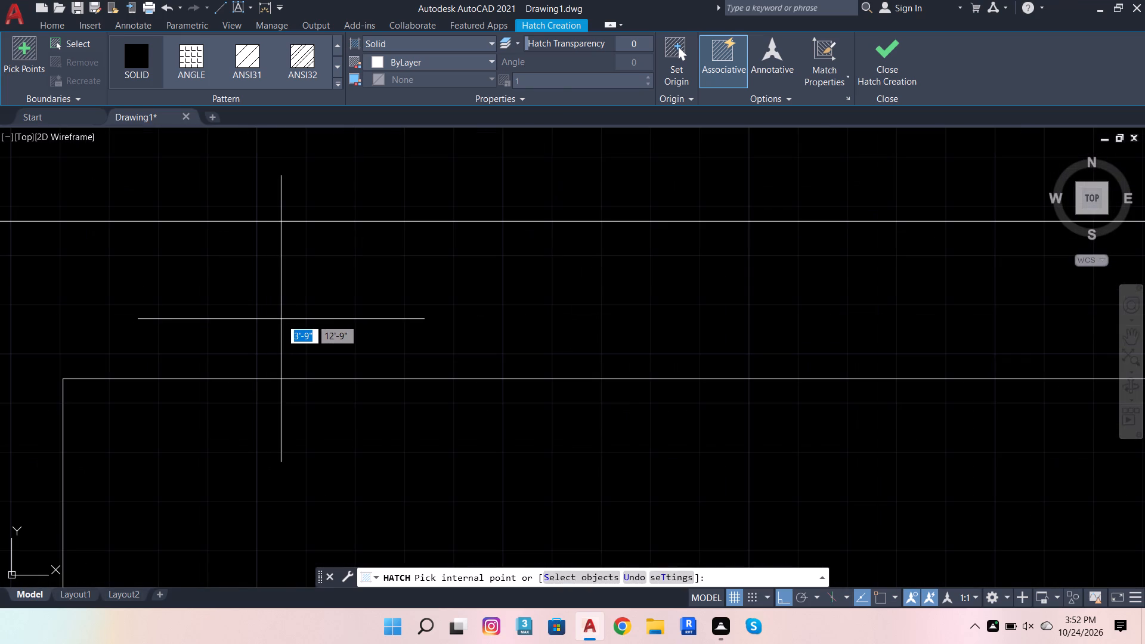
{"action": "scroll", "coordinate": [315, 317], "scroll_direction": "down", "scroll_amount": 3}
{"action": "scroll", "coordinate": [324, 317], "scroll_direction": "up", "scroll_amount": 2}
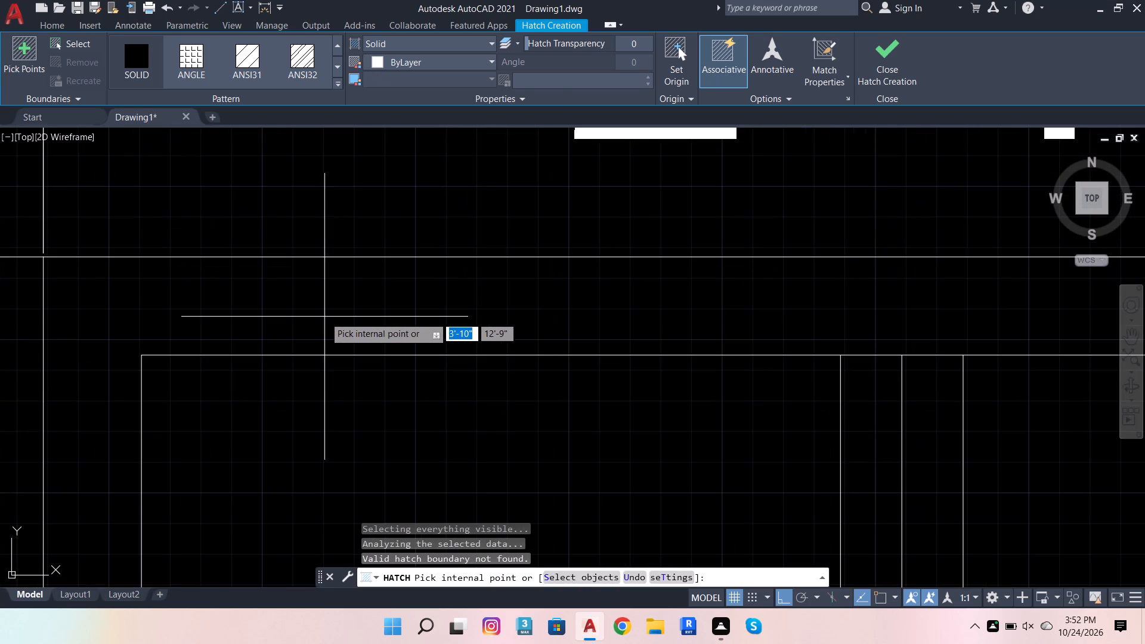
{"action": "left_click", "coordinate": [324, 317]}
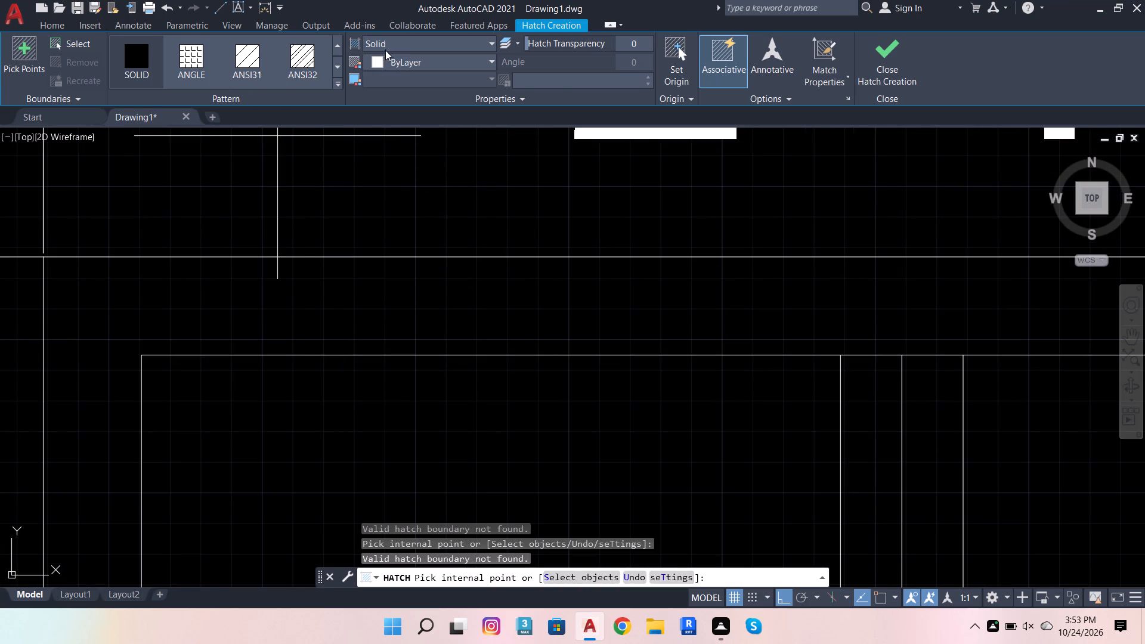
Set the solid hatch colour to white, 255,255,255.
{"action": "left_click", "coordinate": [387, 44]}
{"action": "left_click", "coordinate": [394, 56]}
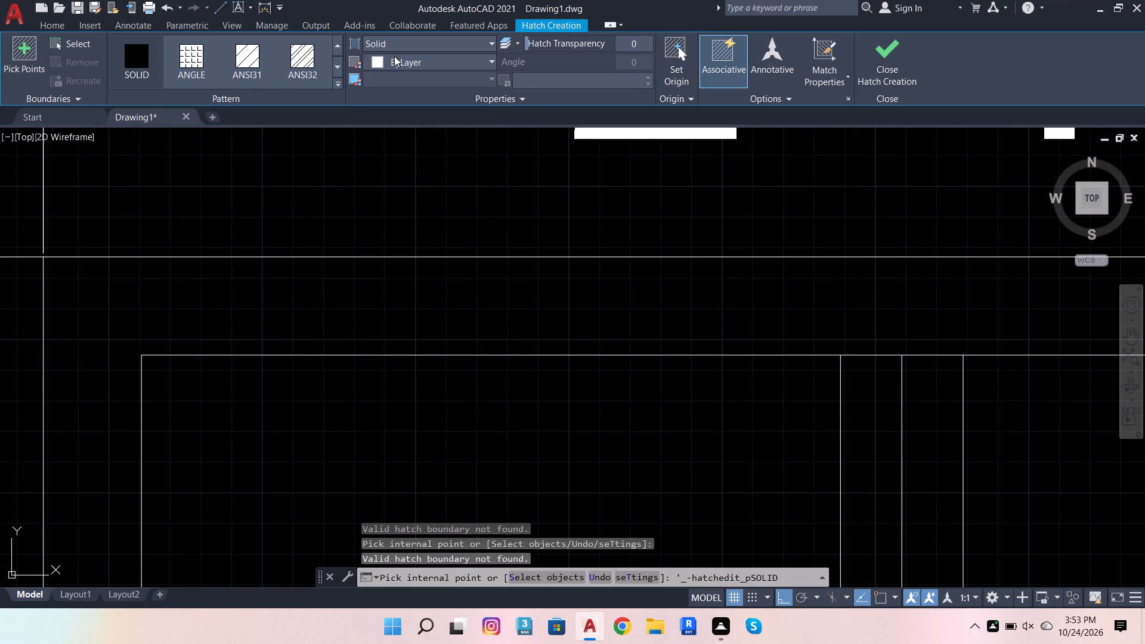
{"action": "left_click", "coordinate": [394, 63]}
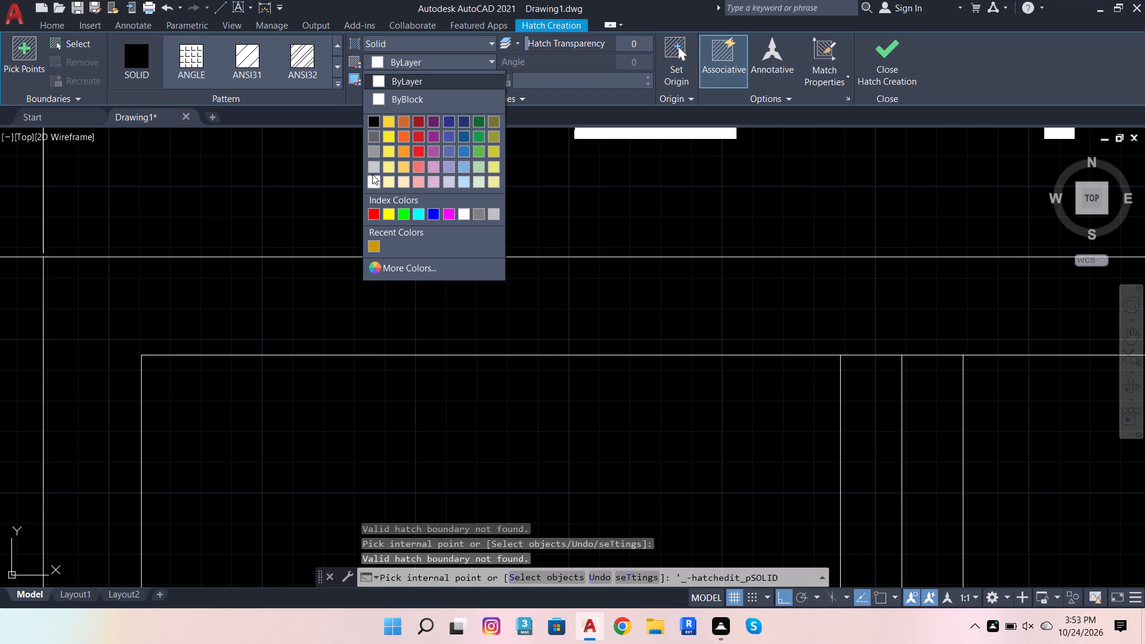
{"action": "left_click", "coordinate": [375, 171]}
{"action": "left_click", "coordinate": [392, 63]}
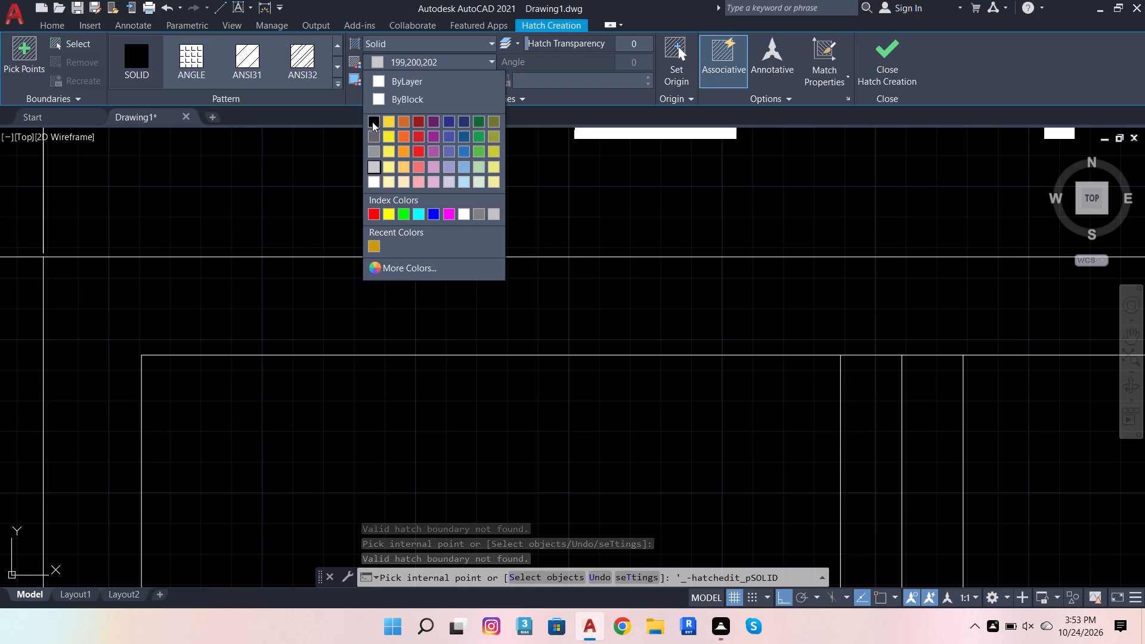
{"action": "left_click", "coordinate": [378, 181]}
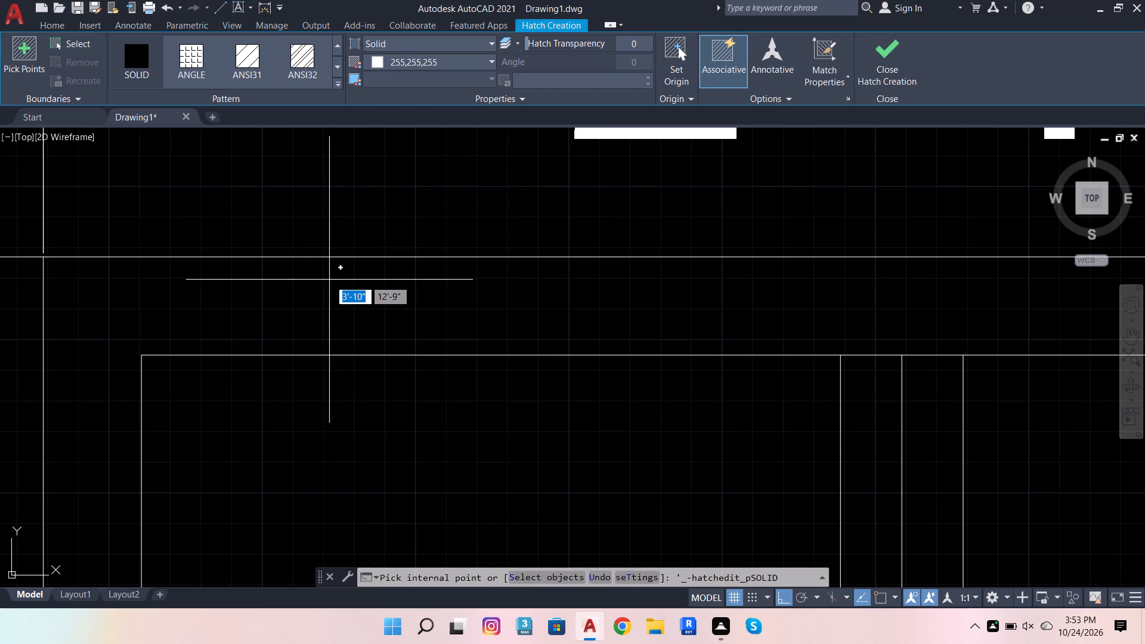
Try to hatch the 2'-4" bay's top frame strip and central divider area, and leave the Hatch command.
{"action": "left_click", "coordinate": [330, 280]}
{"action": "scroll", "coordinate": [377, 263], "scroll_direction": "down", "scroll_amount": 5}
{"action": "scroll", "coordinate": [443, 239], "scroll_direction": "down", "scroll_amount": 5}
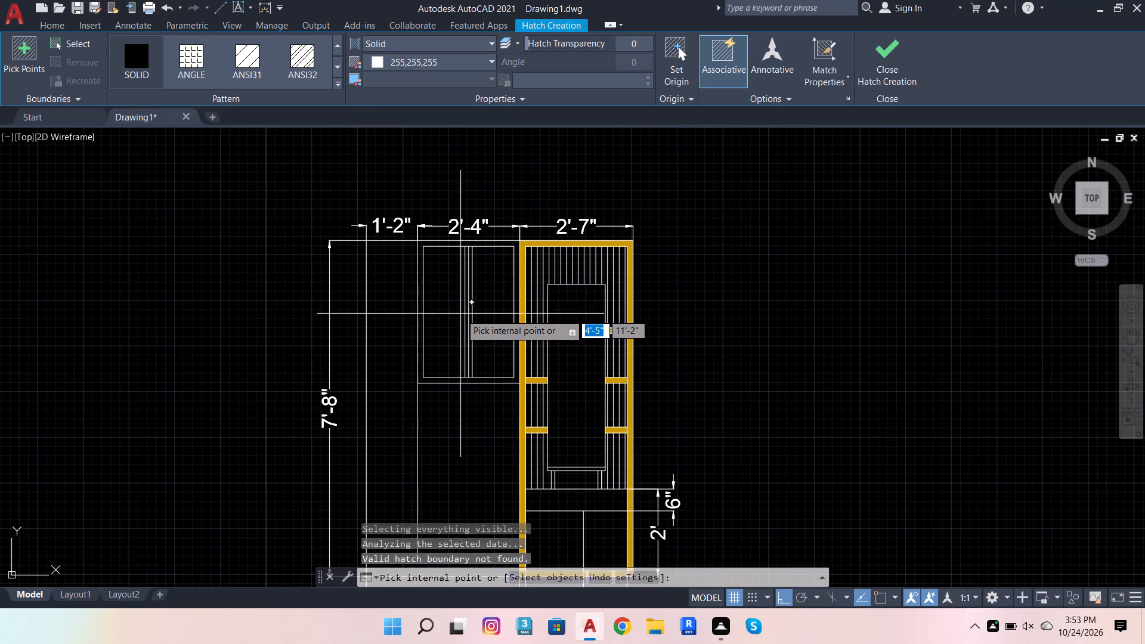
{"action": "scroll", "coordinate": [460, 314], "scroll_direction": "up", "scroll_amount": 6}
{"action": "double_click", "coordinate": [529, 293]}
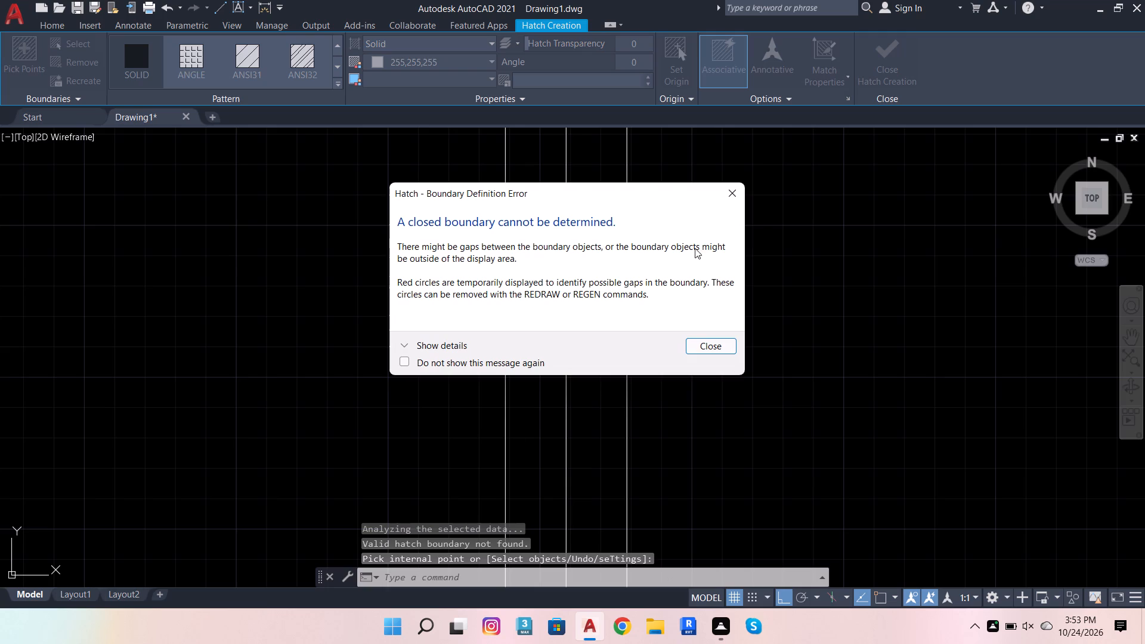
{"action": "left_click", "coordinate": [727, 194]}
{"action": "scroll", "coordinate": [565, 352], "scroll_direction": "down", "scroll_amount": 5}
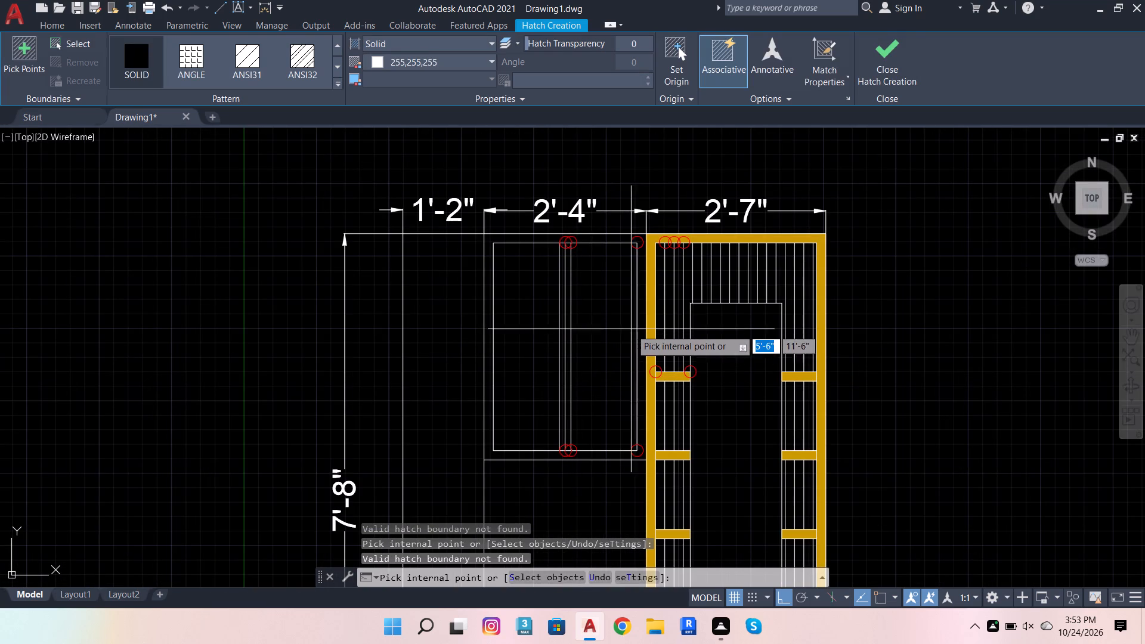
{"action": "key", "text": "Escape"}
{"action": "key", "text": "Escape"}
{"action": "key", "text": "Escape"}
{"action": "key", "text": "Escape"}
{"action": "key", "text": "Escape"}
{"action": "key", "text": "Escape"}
Move the whole wardrobe drawing with its dimensions straight upward, away from the origin.
{"action": "scroll", "coordinate": [526, 378], "scroll_direction": "down", "scroll_amount": 3}
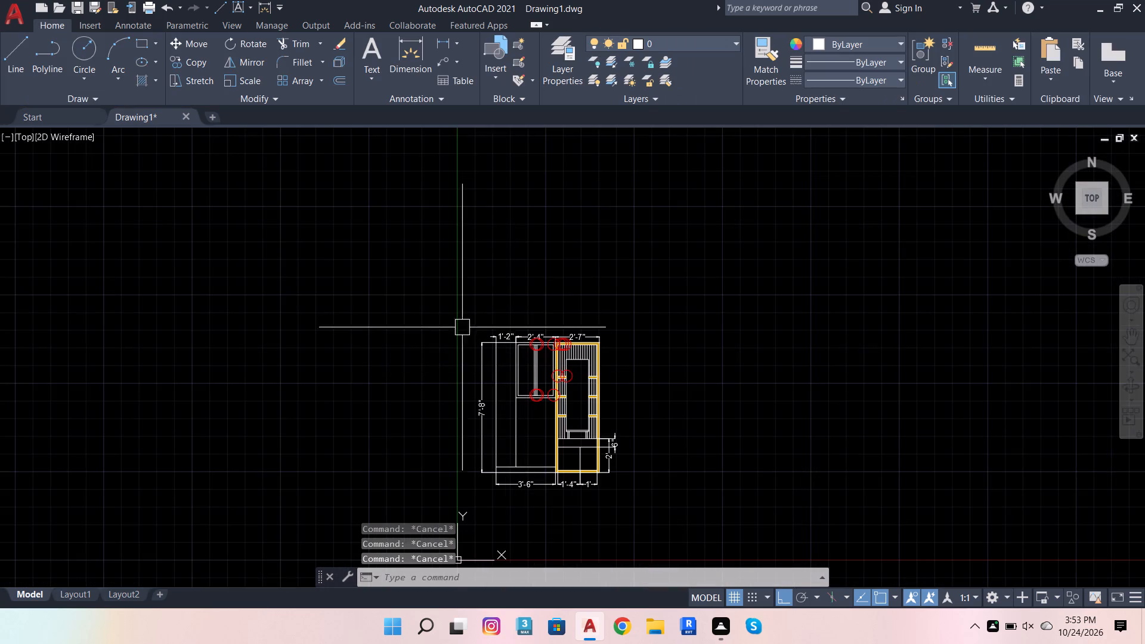
{"action": "left_click", "coordinate": [423, 290]}
{"action": "left_click", "coordinate": [696, 517]}
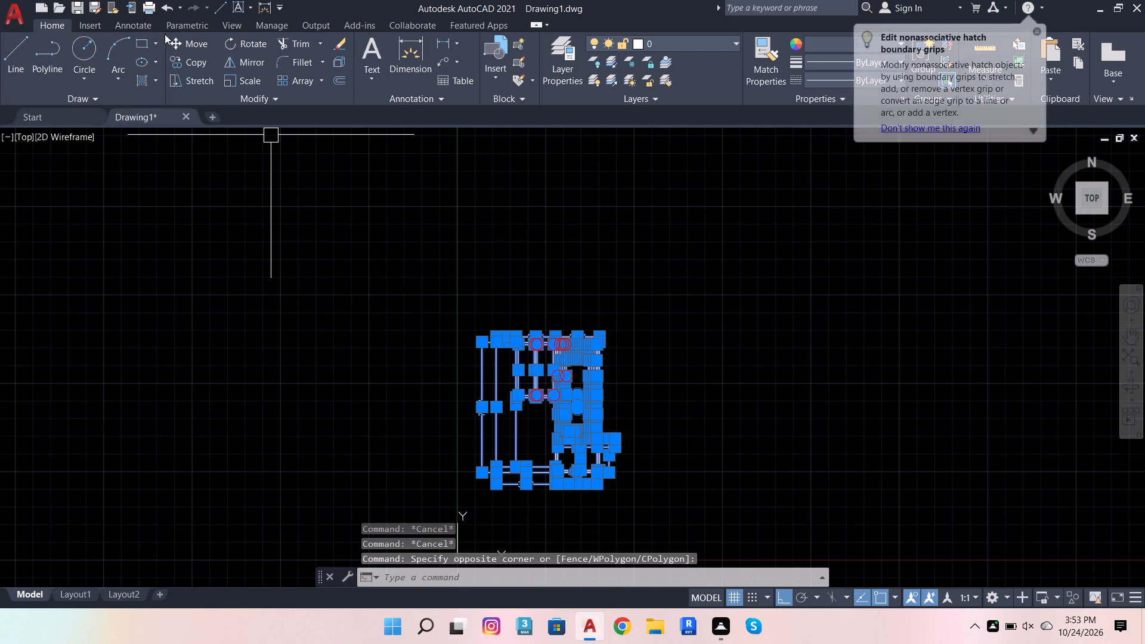
{"action": "left_click", "coordinate": [197, 41]}
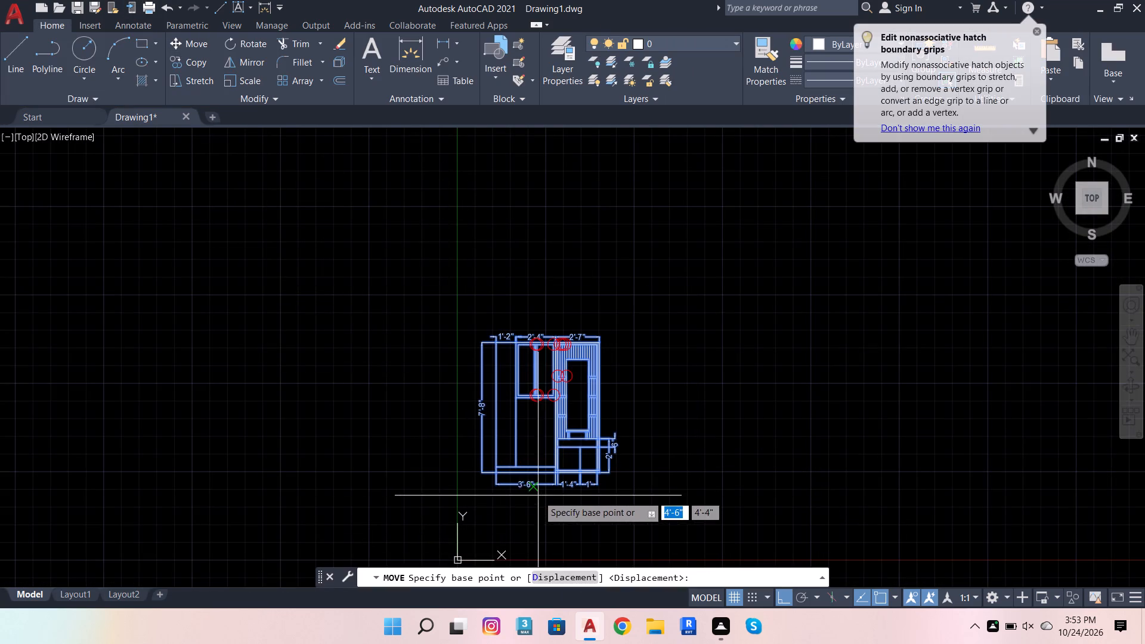
{"action": "left_click", "coordinate": [534, 494]}
{"action": "left_click", "coordinate": [529, 308]}
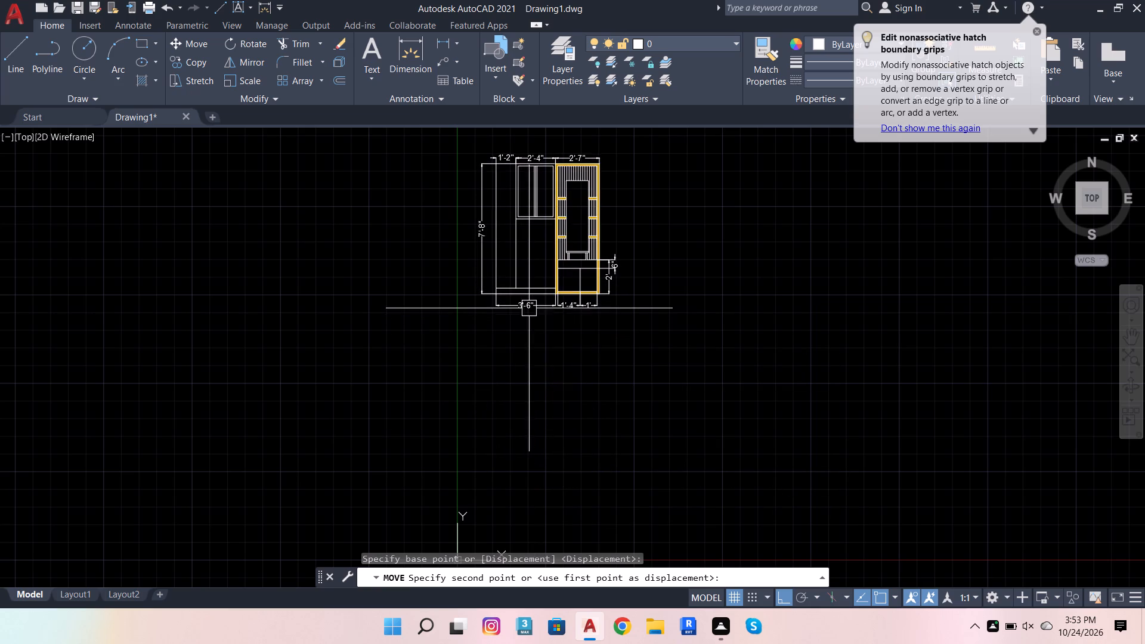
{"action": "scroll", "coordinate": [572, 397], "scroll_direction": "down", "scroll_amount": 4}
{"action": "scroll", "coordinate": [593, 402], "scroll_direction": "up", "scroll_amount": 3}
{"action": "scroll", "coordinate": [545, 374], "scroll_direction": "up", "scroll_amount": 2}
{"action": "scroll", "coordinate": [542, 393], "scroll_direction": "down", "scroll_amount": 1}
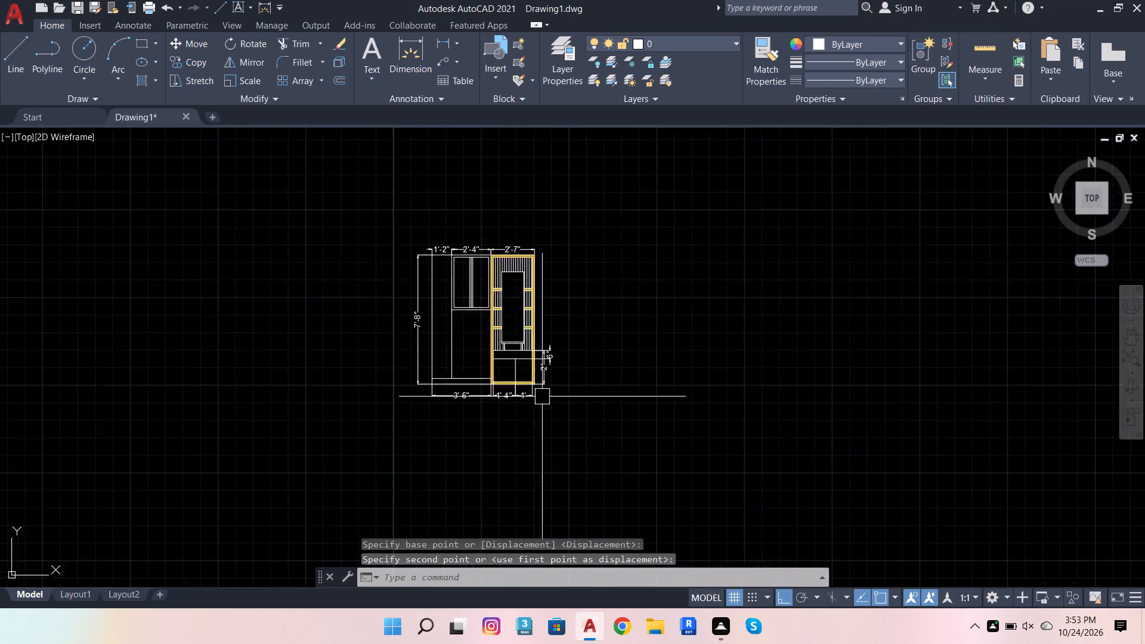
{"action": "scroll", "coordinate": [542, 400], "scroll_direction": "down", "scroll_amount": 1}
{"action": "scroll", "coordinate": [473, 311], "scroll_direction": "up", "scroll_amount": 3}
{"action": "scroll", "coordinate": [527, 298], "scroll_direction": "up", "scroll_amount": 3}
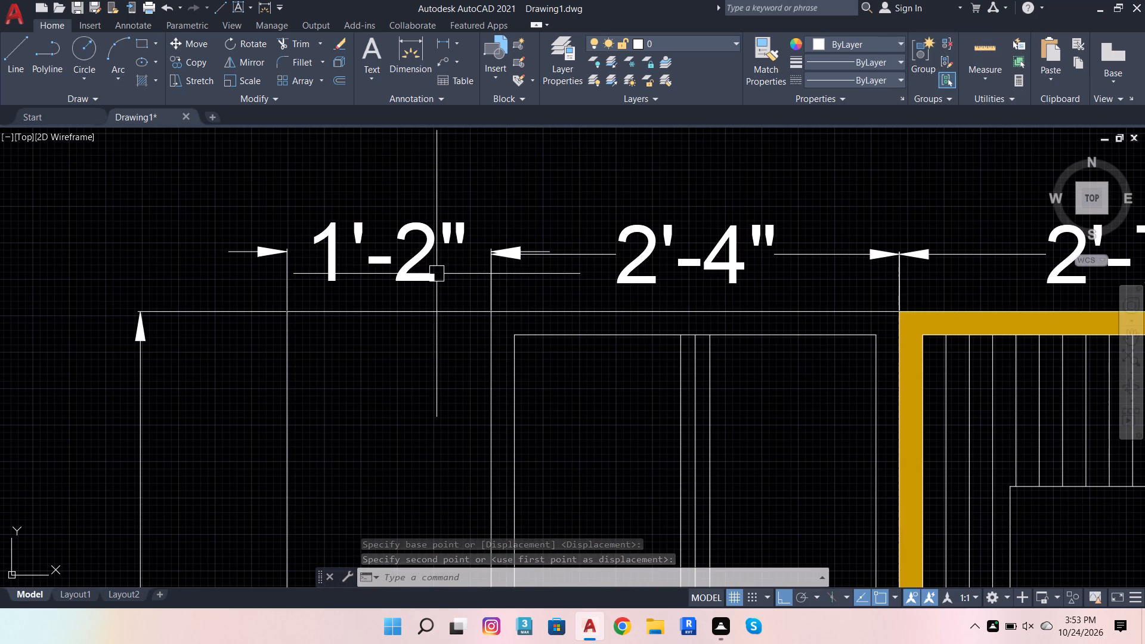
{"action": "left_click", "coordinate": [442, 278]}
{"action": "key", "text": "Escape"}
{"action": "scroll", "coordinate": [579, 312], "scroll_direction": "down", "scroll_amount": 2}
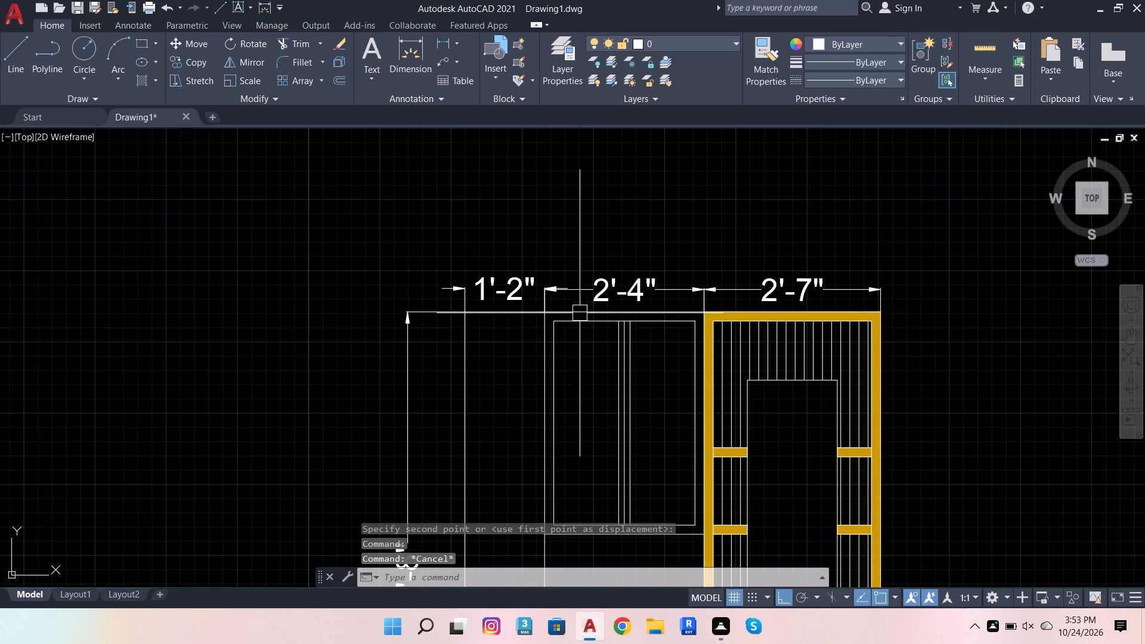
Join the 2'-4" bay's upper compartment lines: inner frame, three central divider lines, and outer top and bottom lines.
{"action": "scroll", "coordinate": [618, 425], "scroll_direction": "down", "scroll_amount": 1}
{"action": "scroll", "coordinate": [638, 522], "scroll_direction": "up", "scroll_amount": 1}
{"action": "left_click", "coordinate": [640, 523]}
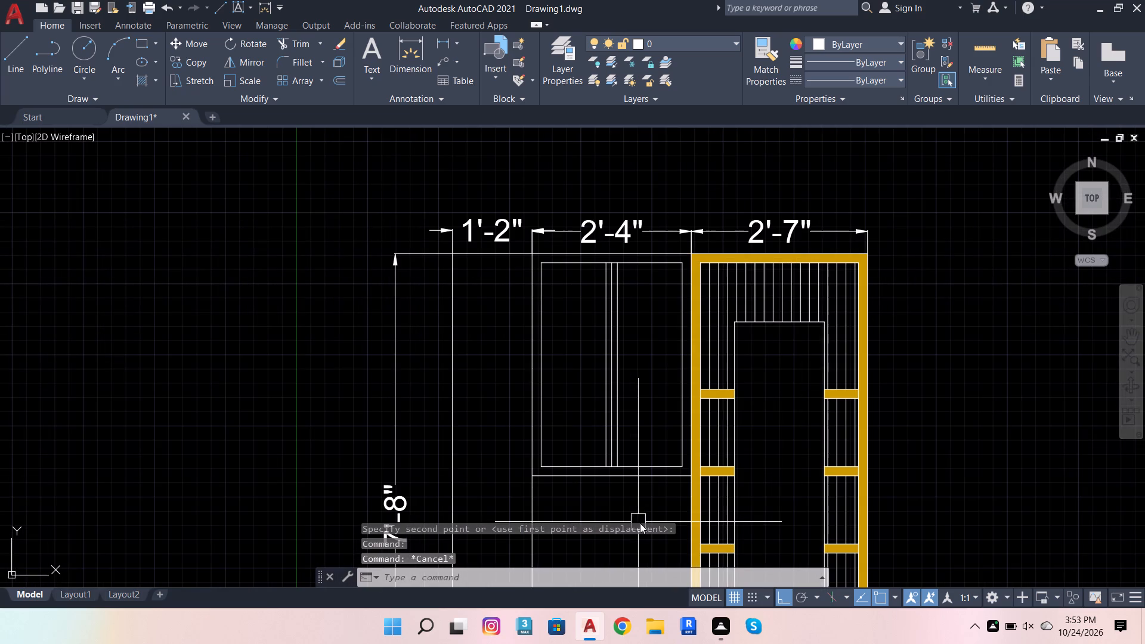
{"action": "left_click", "coordinate": [673, 509]}
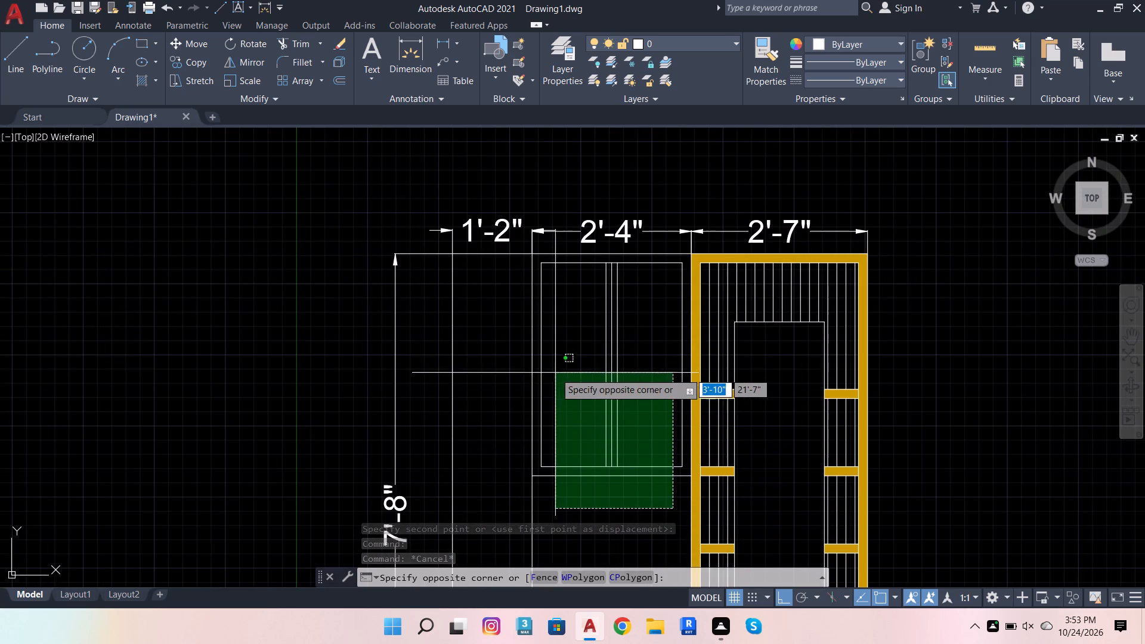
{"action": "left_click", "coordinate": [553, 367]}
{"action": "scroll", "coordinate": [688, 334], "scroll_direction": "up", "scroll_amount": 2}
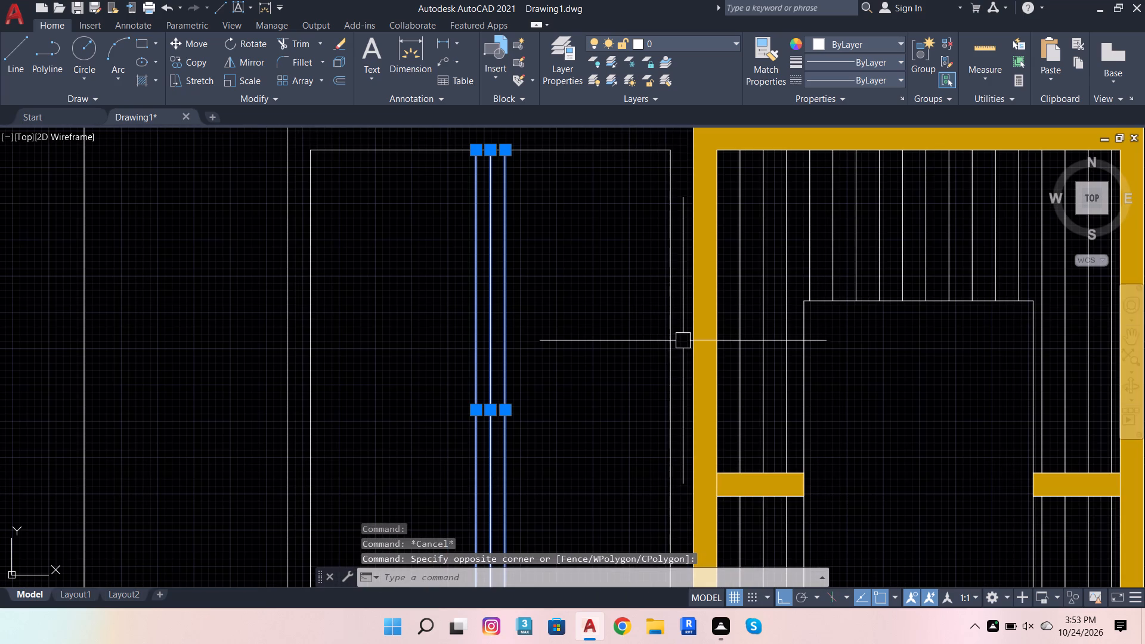
{"action": "left_click", "coordinate": [683, 341]}
{"action": "left_click", "coordinate": [653, 363]}
{"action": "scroll", "coordinate": [647, 404], "scroll_direction": "down", "scroll_amount": 2}
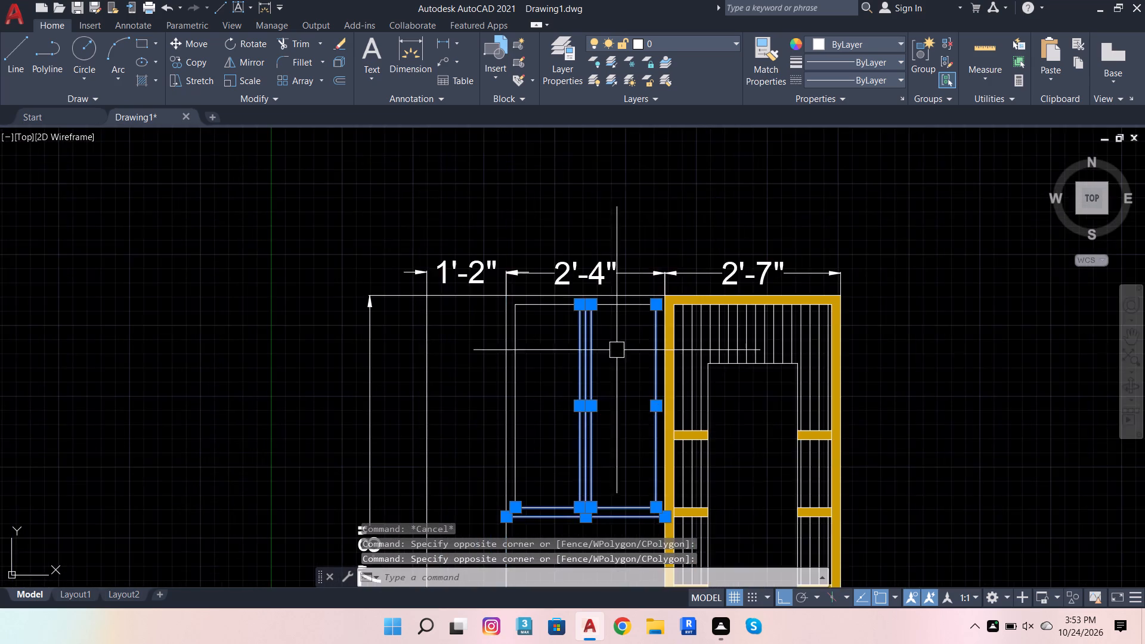
{"action": "scroll", "coordinate": [616, 321], "scroll_direction": "up", "scroll_amount": 3}
{"action": "left_click", "coordinate": [625, 308]}
{"action": "left_click", "coordinate": [593, 194]}
{"action": "scroll", "coordinate": [592, 332], "scroll_direction": "down", "scroll_amount": 2}
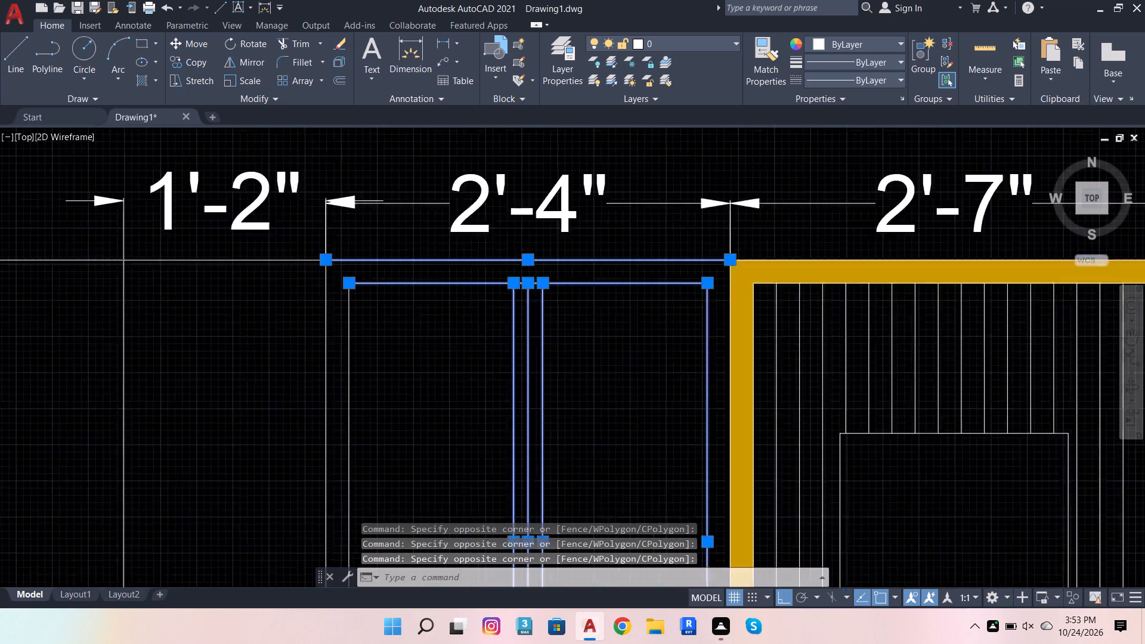
{"action": "scroll", "coordinate": [592, 332], "scroll_direction": "down", "scroll_amount": 1}
{"action": "scroll", "coordinate": [452, 429], "scroll_direction": "up", "scroll_amount": 2}
{"action": "left_click", "coordinate": [548, 395]}
{"action": "scroll", "coordinate": [577, 396], "scroll_direction": "down", "scroll_amount": 3}
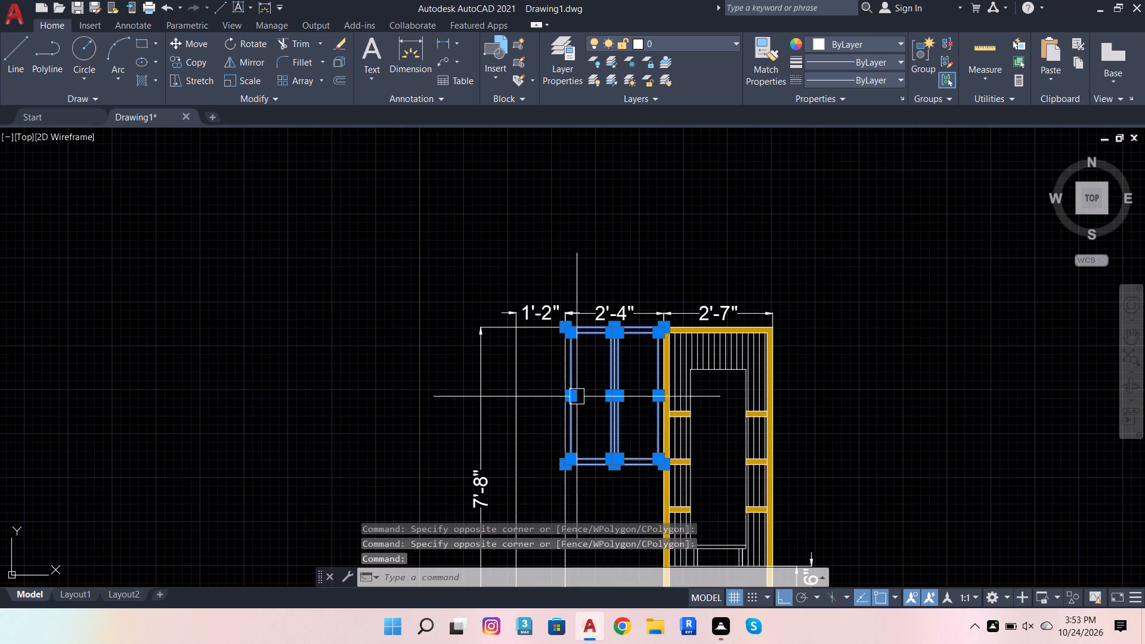
{"action": "scroll", "coordinate": [594, 419], "scroll_direction": "up", "scroll_amount": 2}
{"action": "key", "text": "j"}
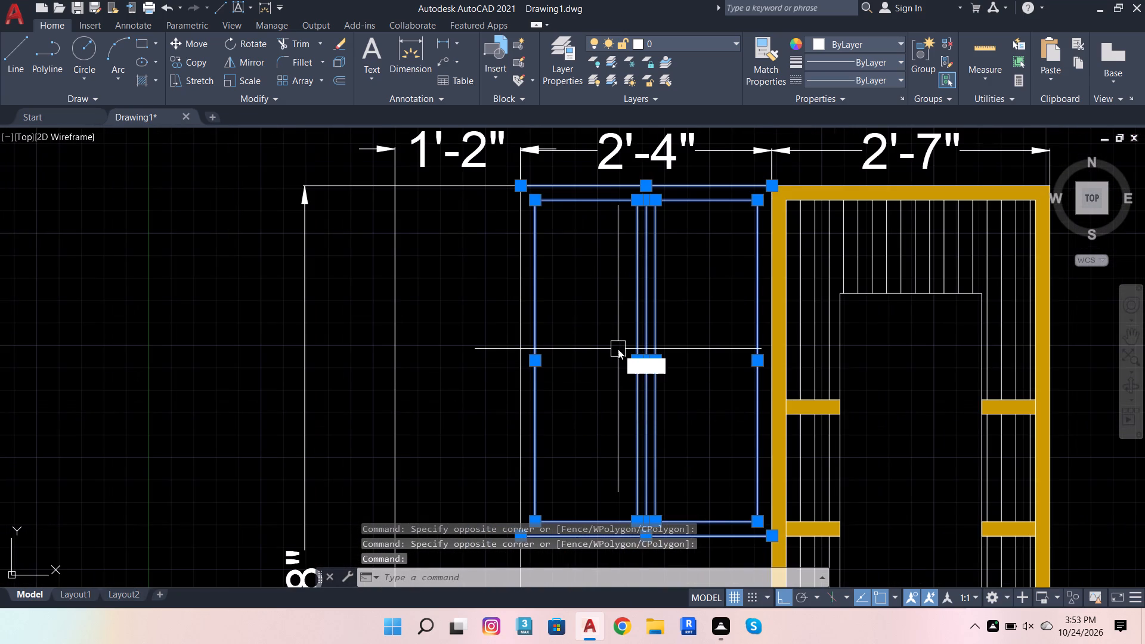
{"action": "key", "text": "Return"}
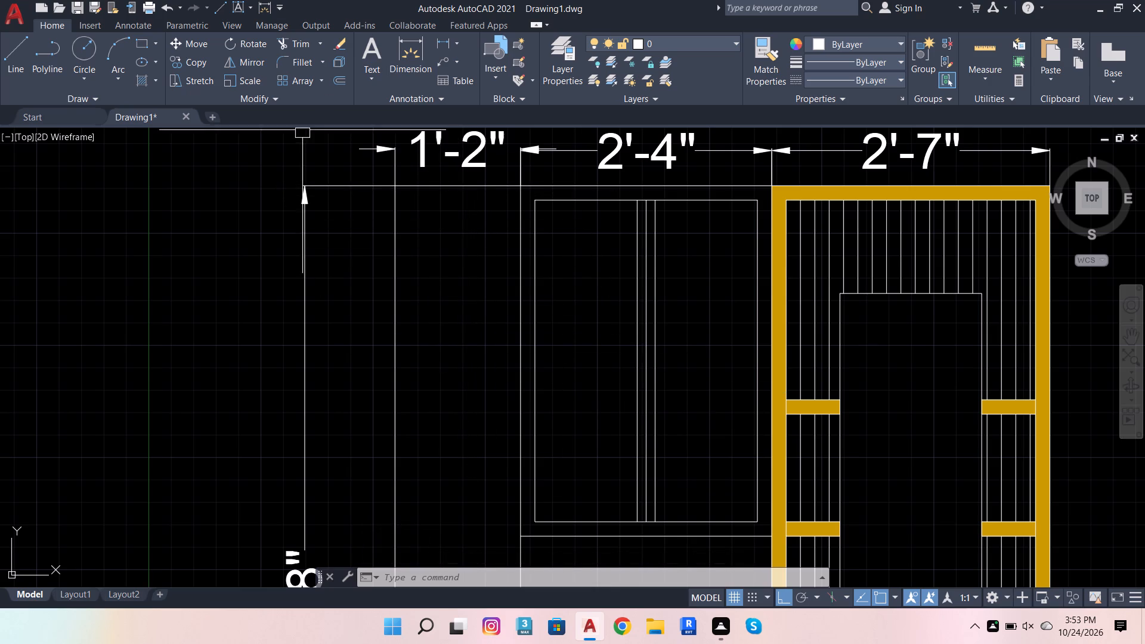
Solid-hatch the frame band around the 2'-4" bay's upper compartment, with the hatch colour set to Use Current.
{"action": "left_click", "coordinate": [140, 83]}
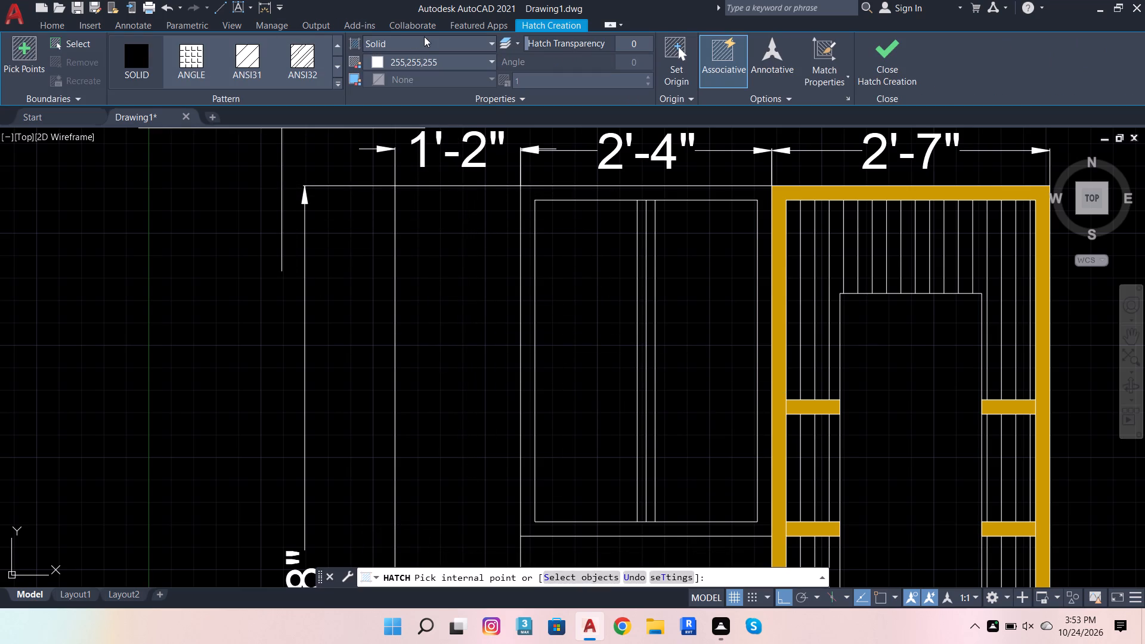
{"action": "left_click", "coordinate": [425, 36]}
{"action": "left_click", "coordinate": [413, 61]}
{"action": "left_click", "coordinate": [413, 61]}
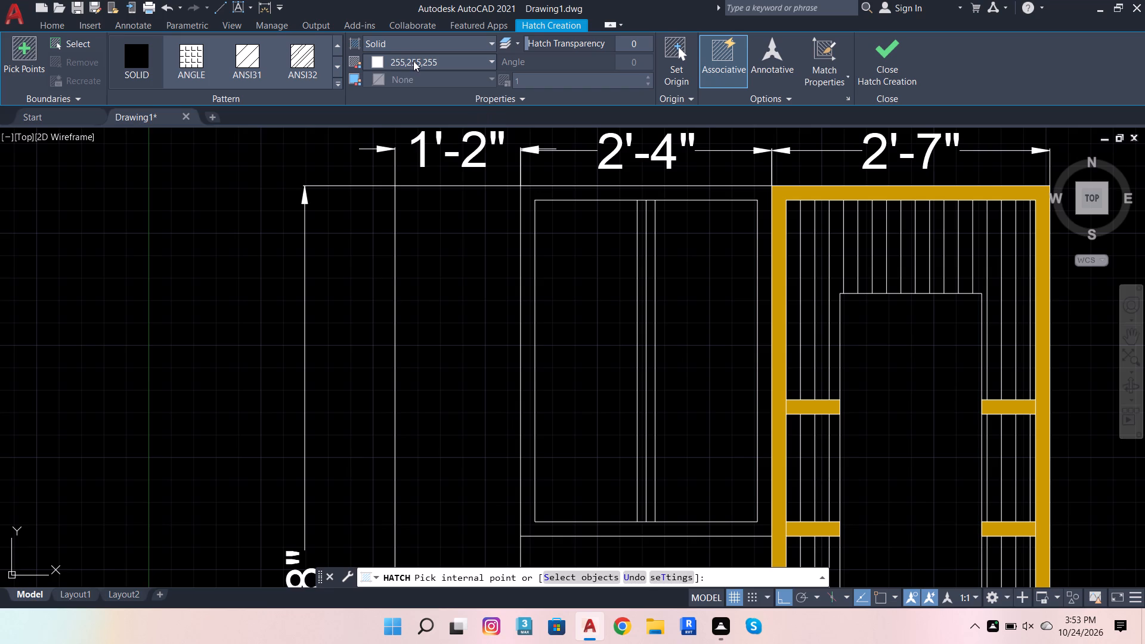
{"action": "left_click", "coordinate": [375, 118]}
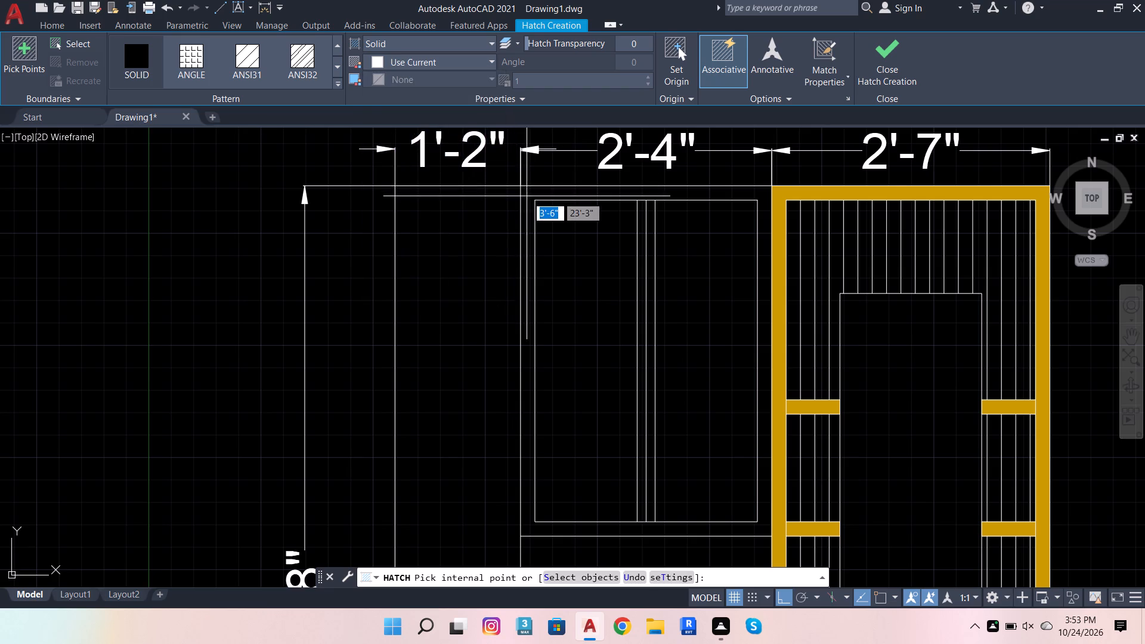
{"action": "scroll", "coordinate": [530, 197], "scroll_direction": "up", "scroll_amount": 2}
{"action": "left_click", "coordinate": [534, 194]}
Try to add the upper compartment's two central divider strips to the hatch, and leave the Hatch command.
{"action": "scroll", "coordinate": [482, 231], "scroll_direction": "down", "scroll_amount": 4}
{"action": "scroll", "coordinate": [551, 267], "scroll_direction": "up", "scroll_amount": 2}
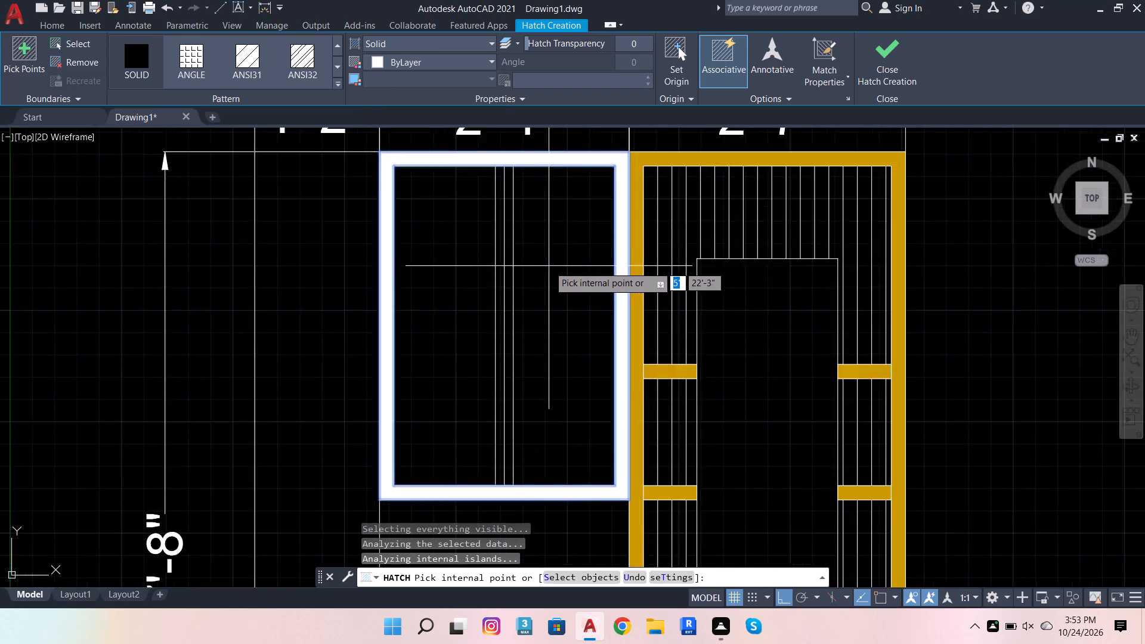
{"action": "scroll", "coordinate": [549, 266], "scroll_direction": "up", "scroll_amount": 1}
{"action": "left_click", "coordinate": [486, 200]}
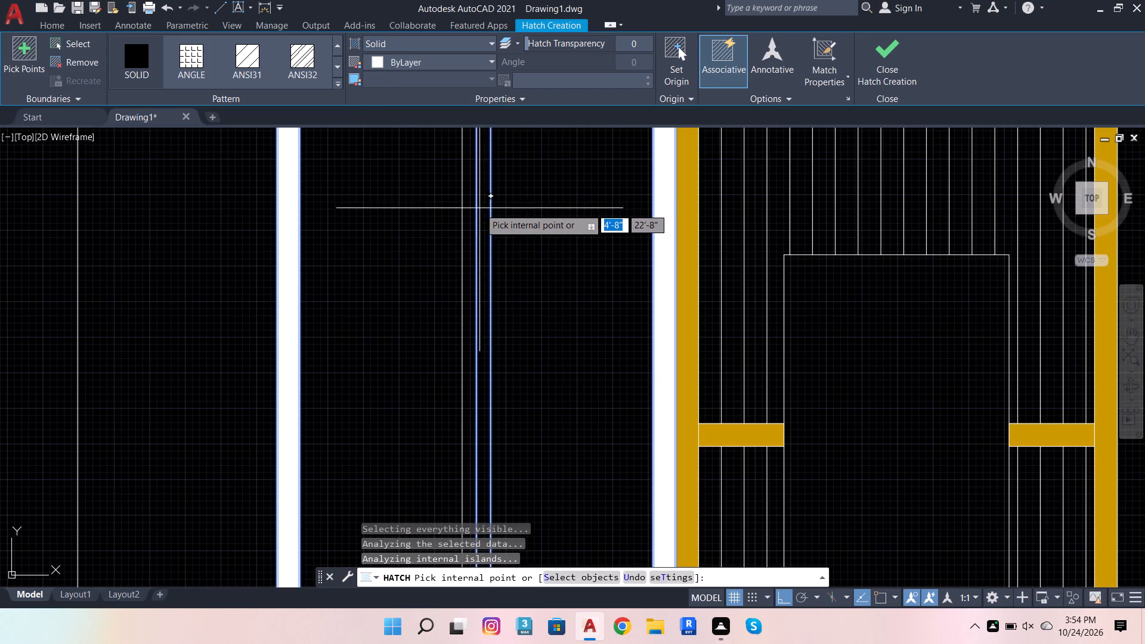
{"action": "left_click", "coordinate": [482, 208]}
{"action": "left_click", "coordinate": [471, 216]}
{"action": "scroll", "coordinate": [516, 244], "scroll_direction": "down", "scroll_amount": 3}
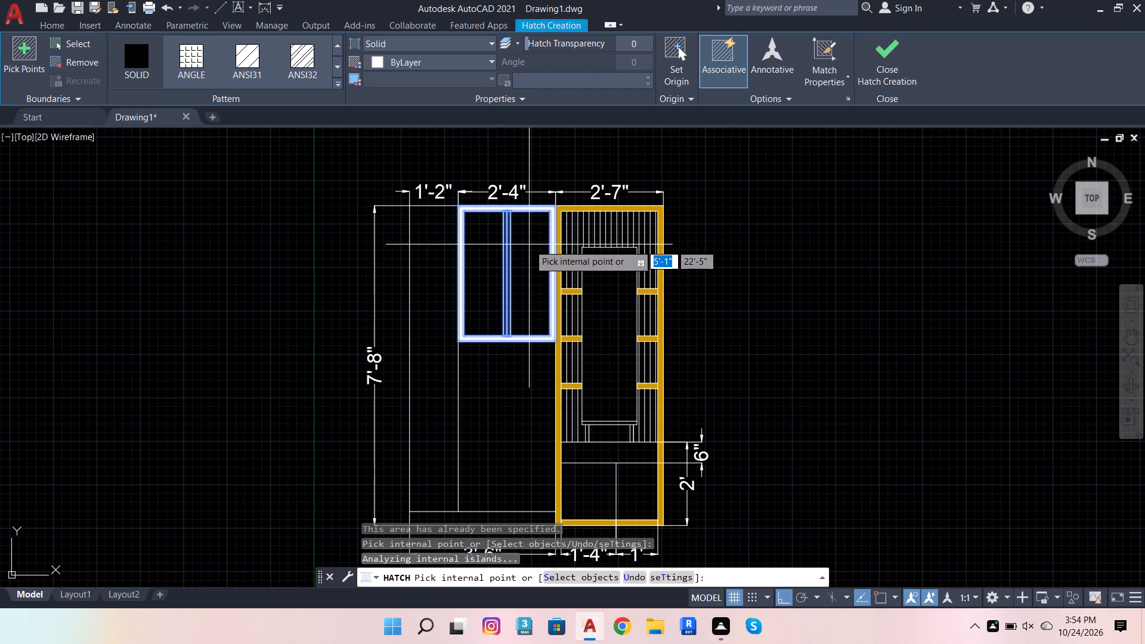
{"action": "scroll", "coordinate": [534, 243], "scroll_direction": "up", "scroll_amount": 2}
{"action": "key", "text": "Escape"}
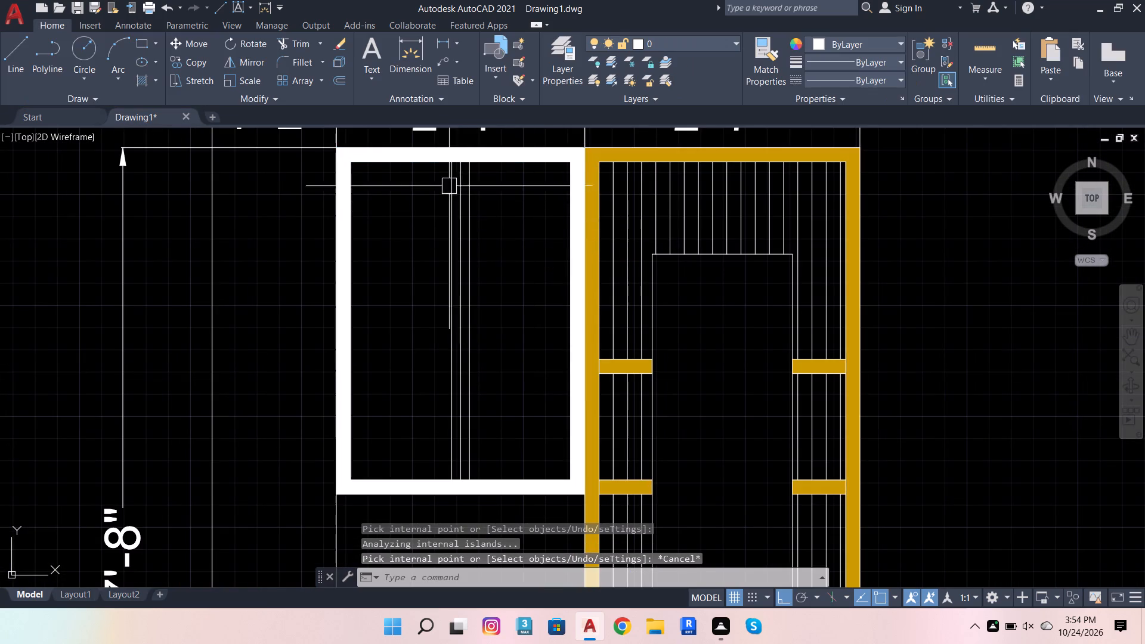
Solid-hatch both central divider strips of the 2'-4" bay's upper compartment, using the Use Current hatch colour.
{"action": "left_click", "coordinate": [142, 78]}
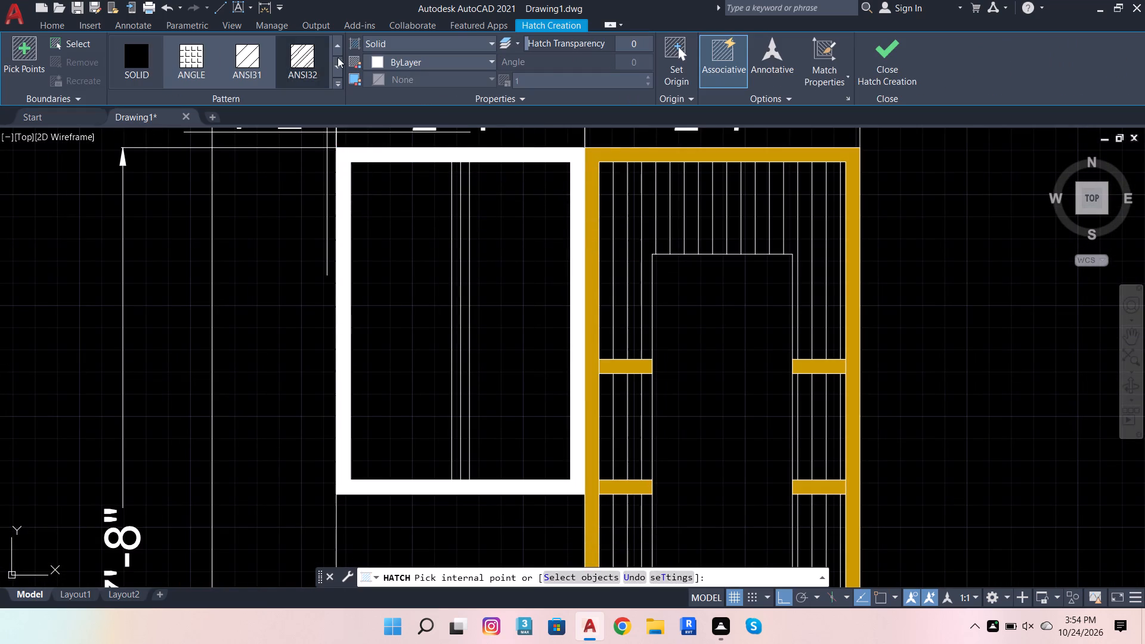
{"action": "left_click", "coordinate": [407, 58]}
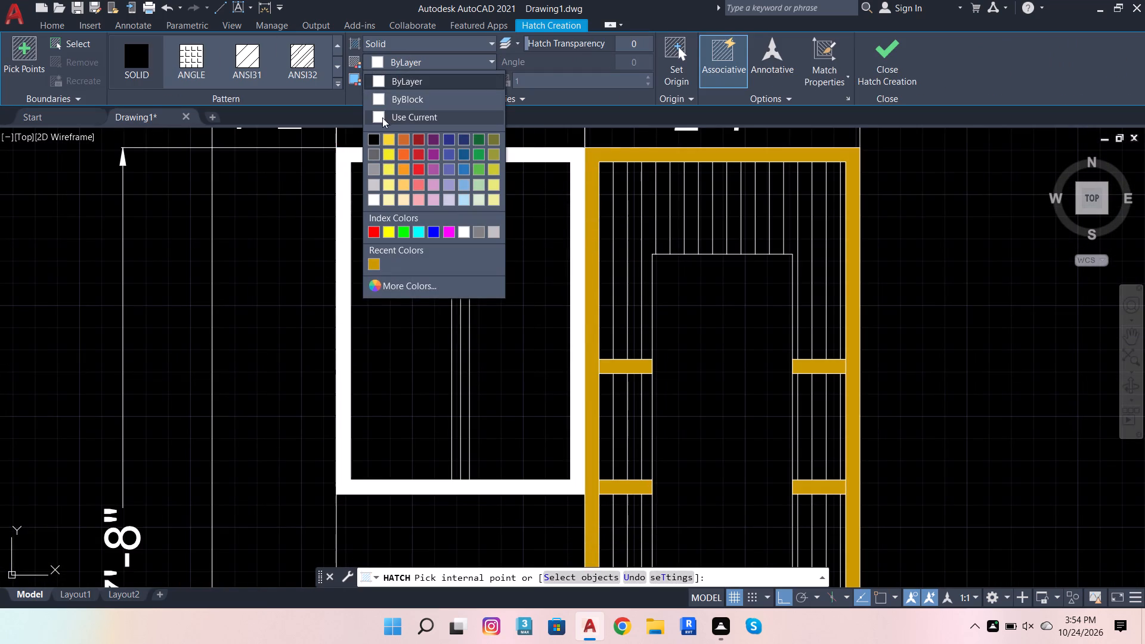
{"action": "left_click", "coordinate": [376, 119]}
{"action": "scroll", "coordinate": [445, 169], "scroll_direction": "up", "scroll_amount": 2}
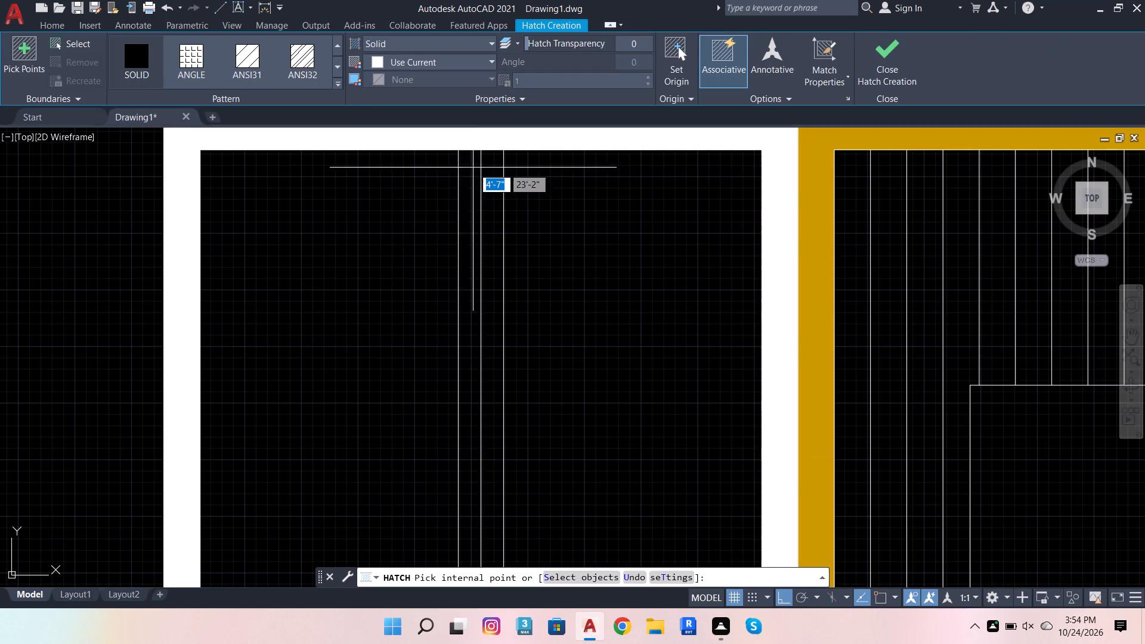
{"action": "left_click", "coordinate": [473, 167]}
{"action": "left_click", "coordinate": [502, 157]}
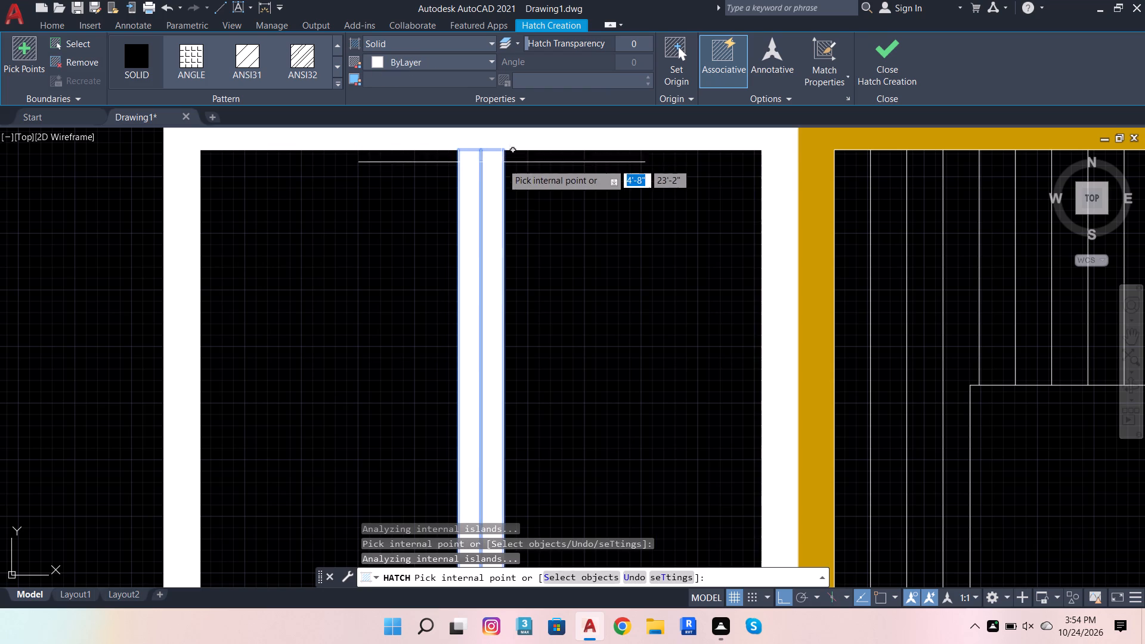
{"action": "scroll", "coordinate": [528, 219], "scroll_direction": "down", "scroll_amount": 1}
{"action": "key", "text": "Escape"}
Draw a vertical line up the middle of the central divider, from the bottom frame's inner edge to just above the top frame.
{"action": "scroll", "coordinate": [547, 219], "scroll_direction": "down", "scroll_amount": 3}
{"action": "scroll", "coordinate": [560, 324], "scroll_direction": "up", "scroll_amount": 3}
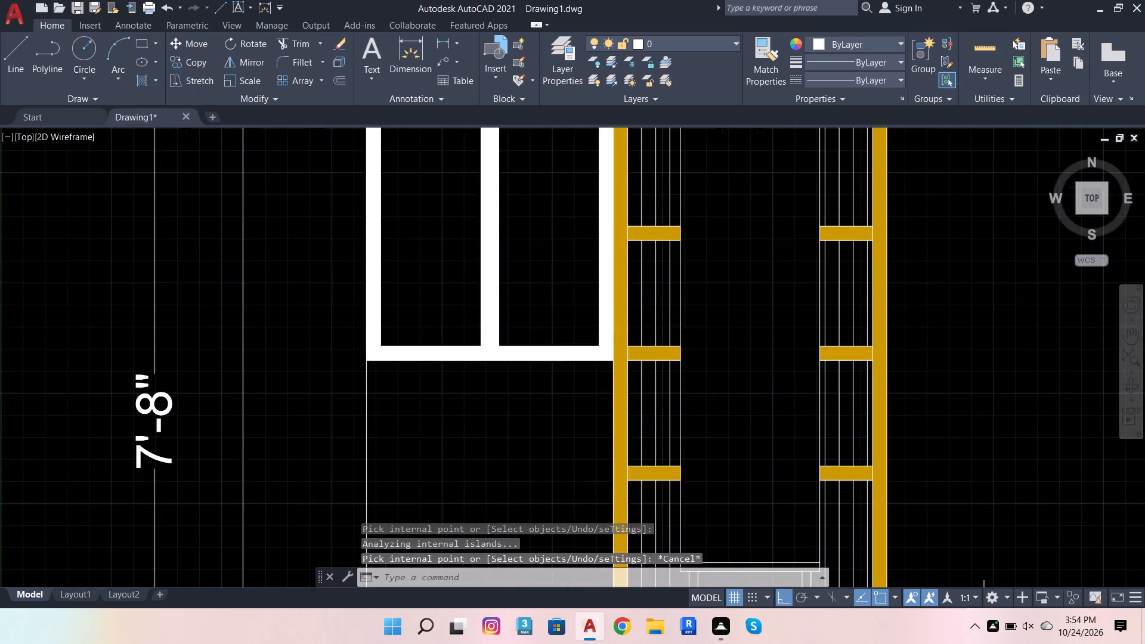
{"action": "scroll", "coordinate": [479, 377], "scroll_direction": "up", "scroll_amount": 2}
{"action": "scroll", "coordinate": [416, 405], "scroll_direction": "down", "scroll_amount": 2}
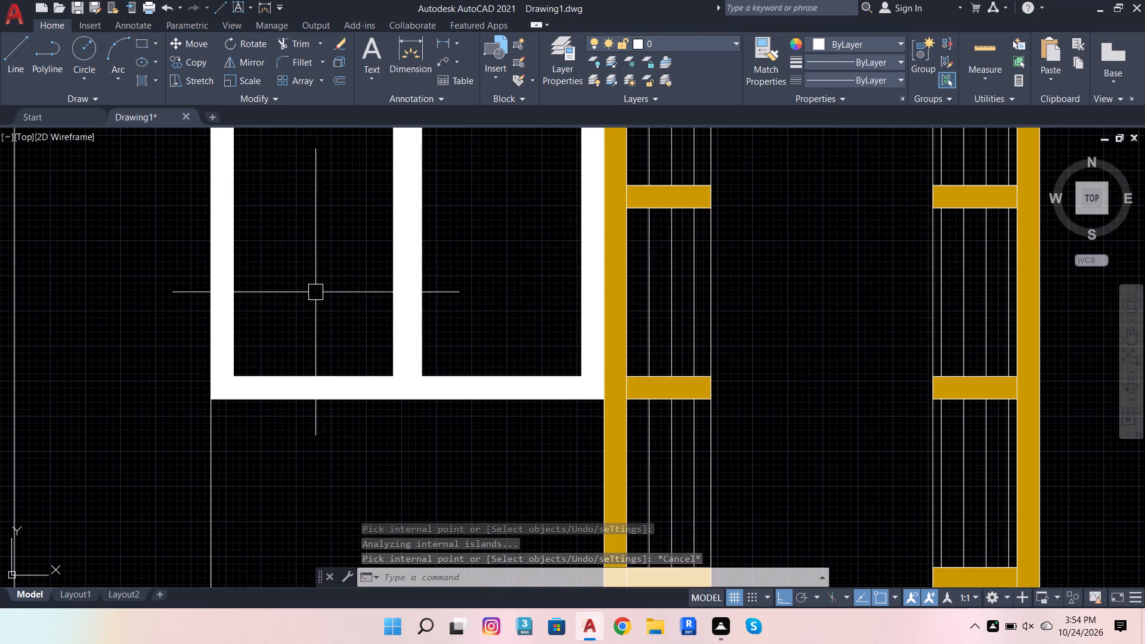
{"action": "left_click", "coordinate": [10, 57]}
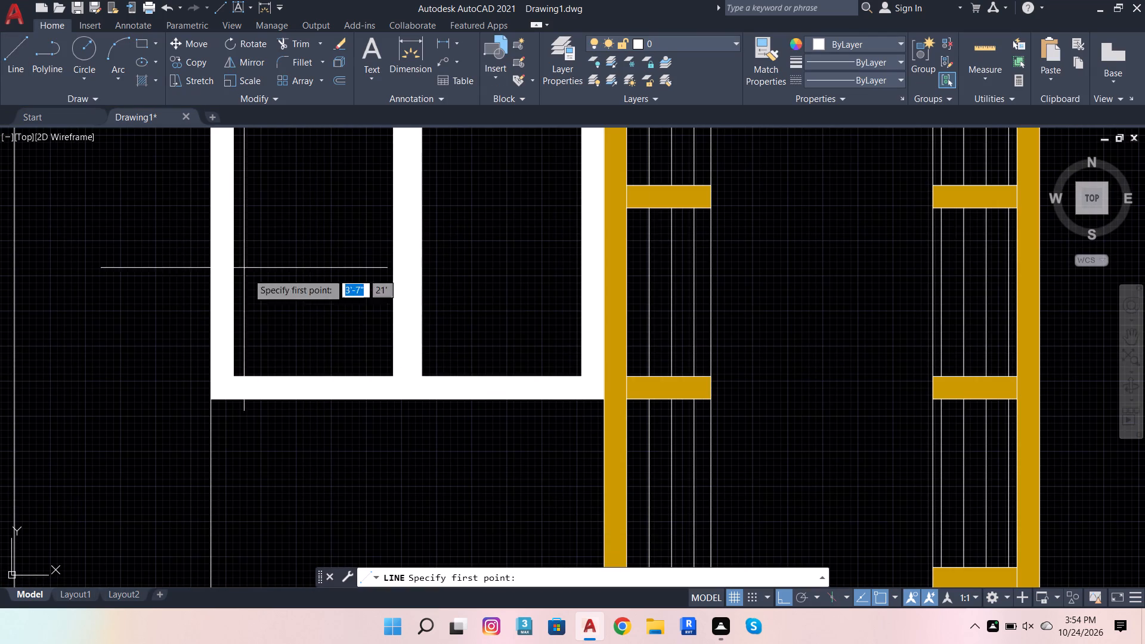
{"action": "left_click", "coordinate": [410, 374]}
{"action": "scroll", "coordinate": [422, 378], "scroll_direction": "down", "scroll_amount": 5}
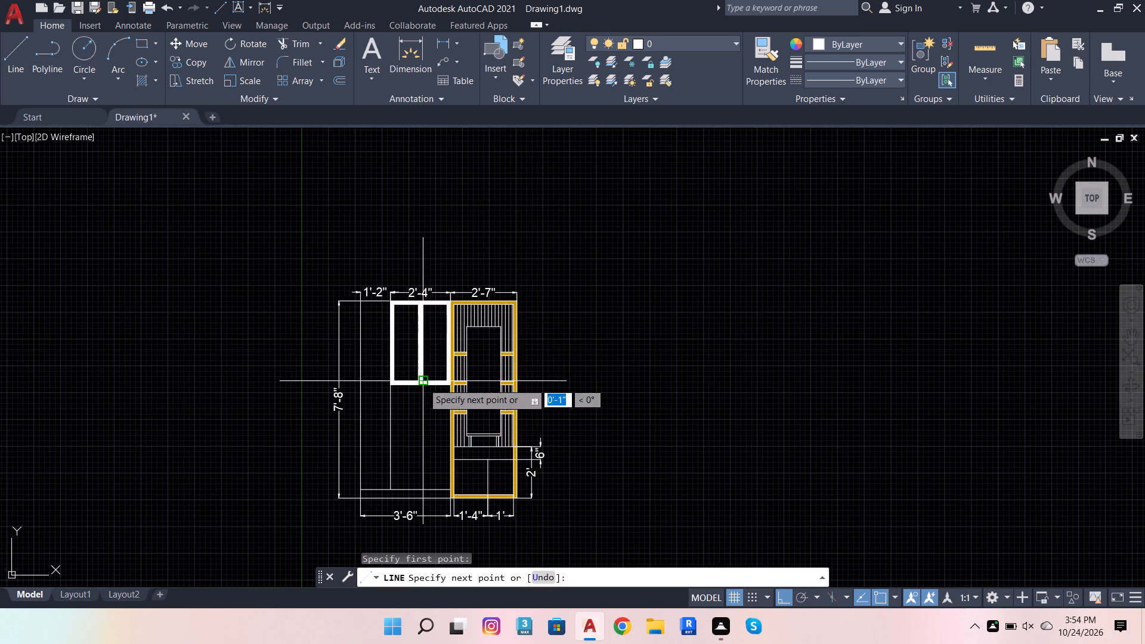
{"action": "scroll", "coordinate": [420, 302], "scroll_direction": "up", "scroll_amount": 4}
{"action": "left_click", "coordinate": [431, 266]}
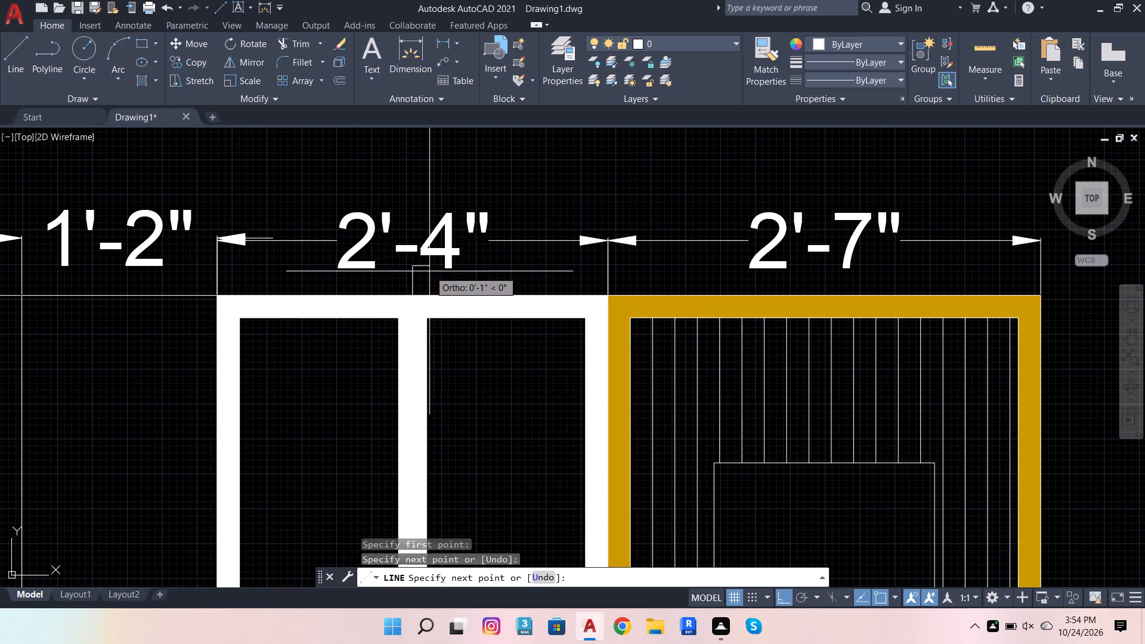
{"action": "key", "text": "Escape"}
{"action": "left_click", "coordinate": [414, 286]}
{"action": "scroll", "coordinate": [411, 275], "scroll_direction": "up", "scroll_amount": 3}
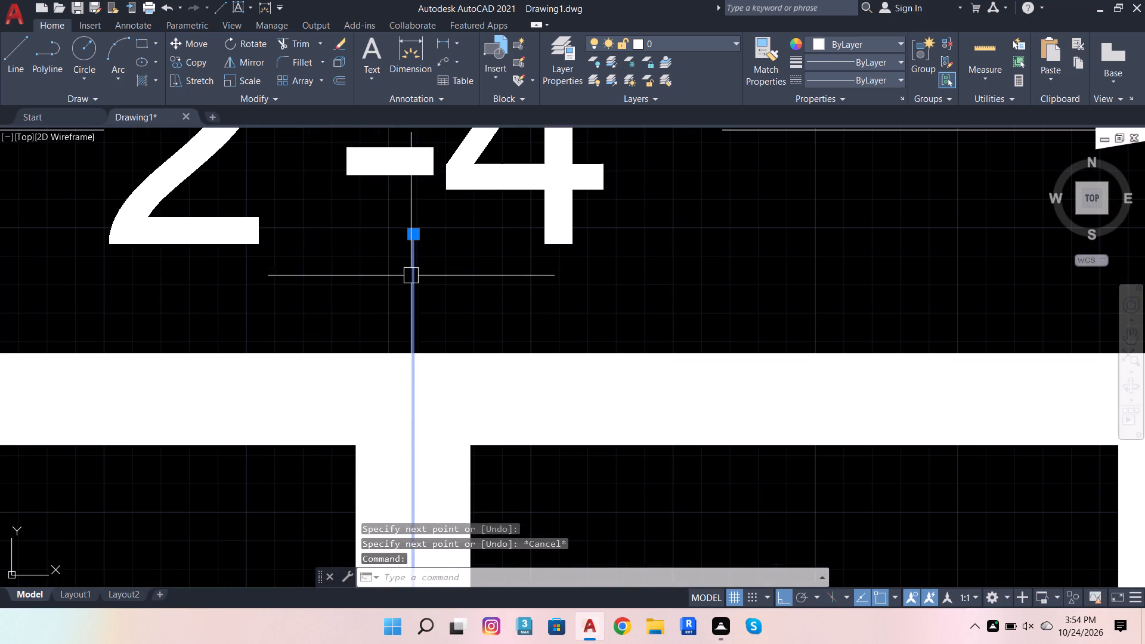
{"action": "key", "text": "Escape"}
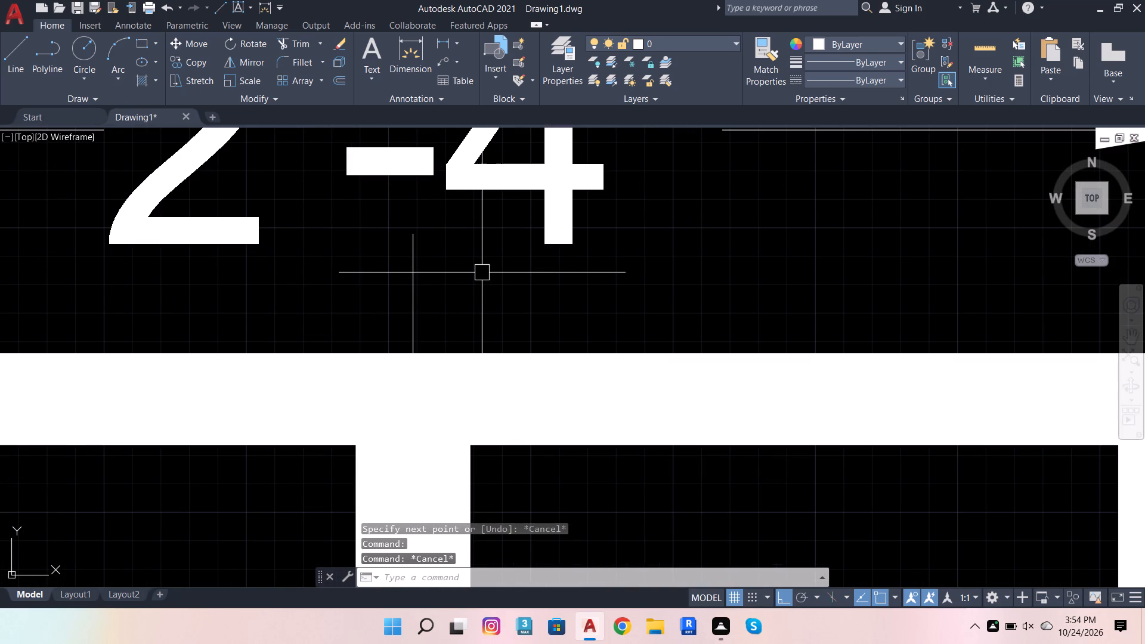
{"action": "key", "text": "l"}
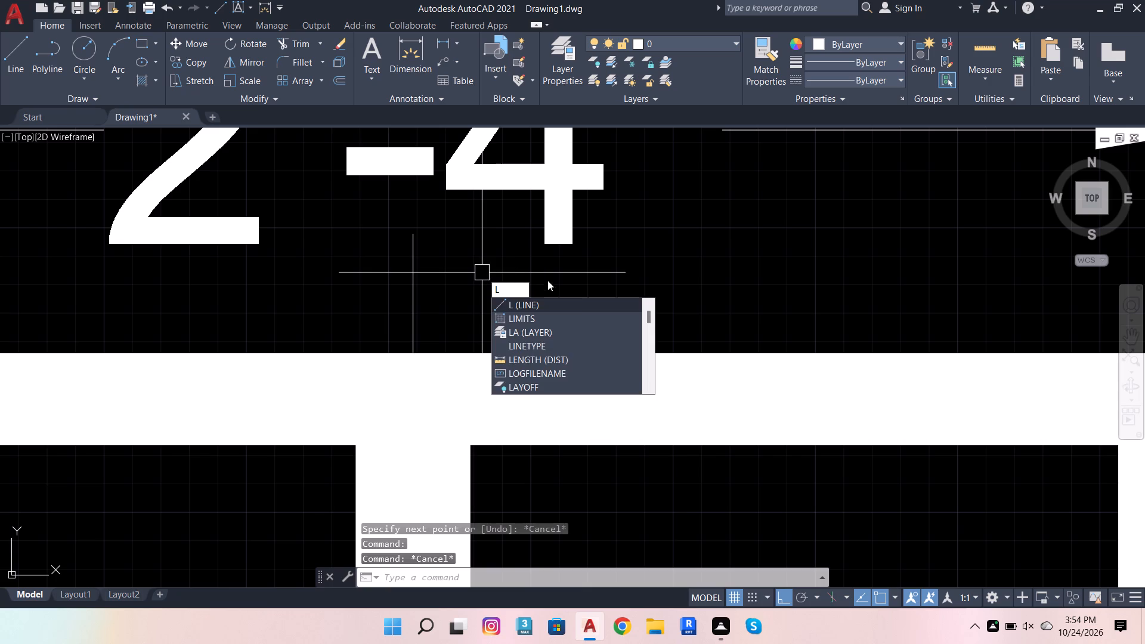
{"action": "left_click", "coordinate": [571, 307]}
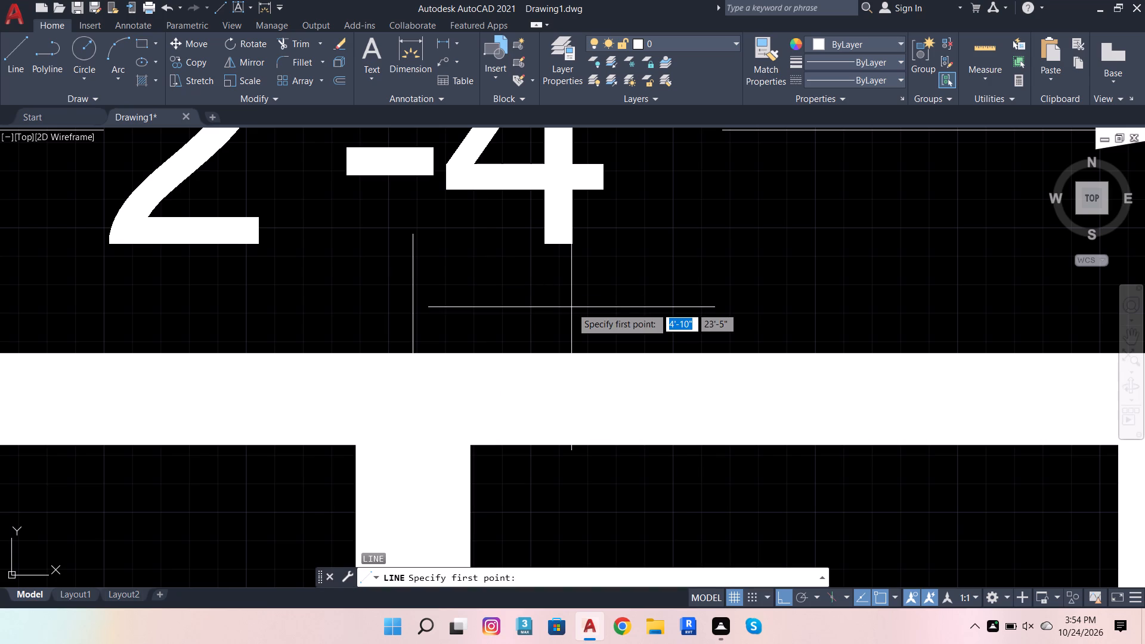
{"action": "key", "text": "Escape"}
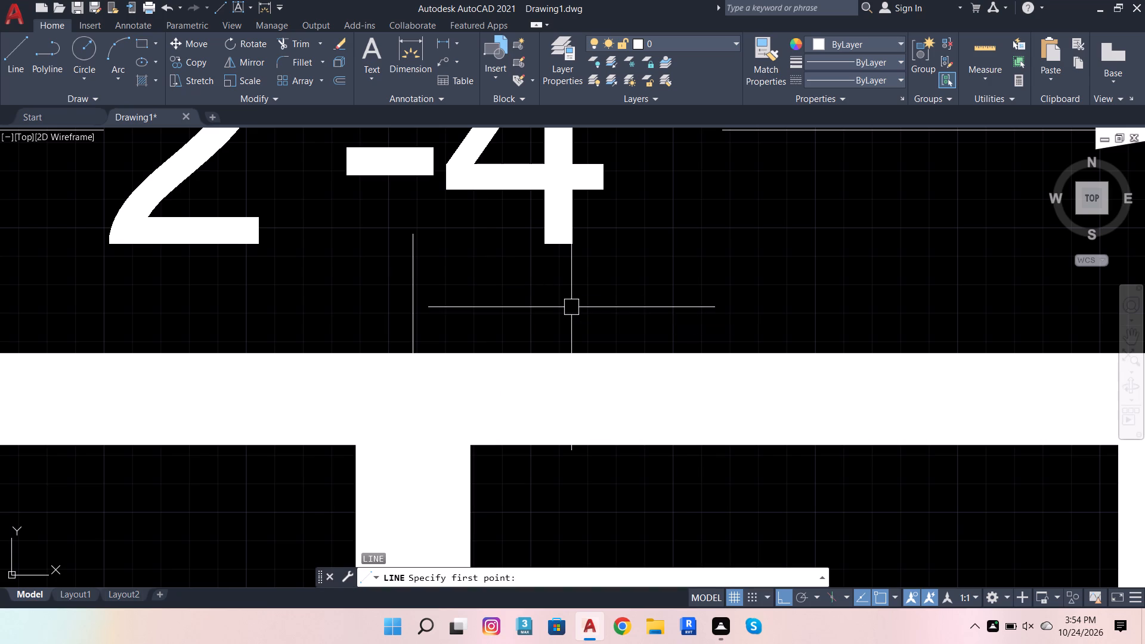
Create two new layers and set the first new layer's colour to index colour 168.
{"action": "type", "text": "LAY"}
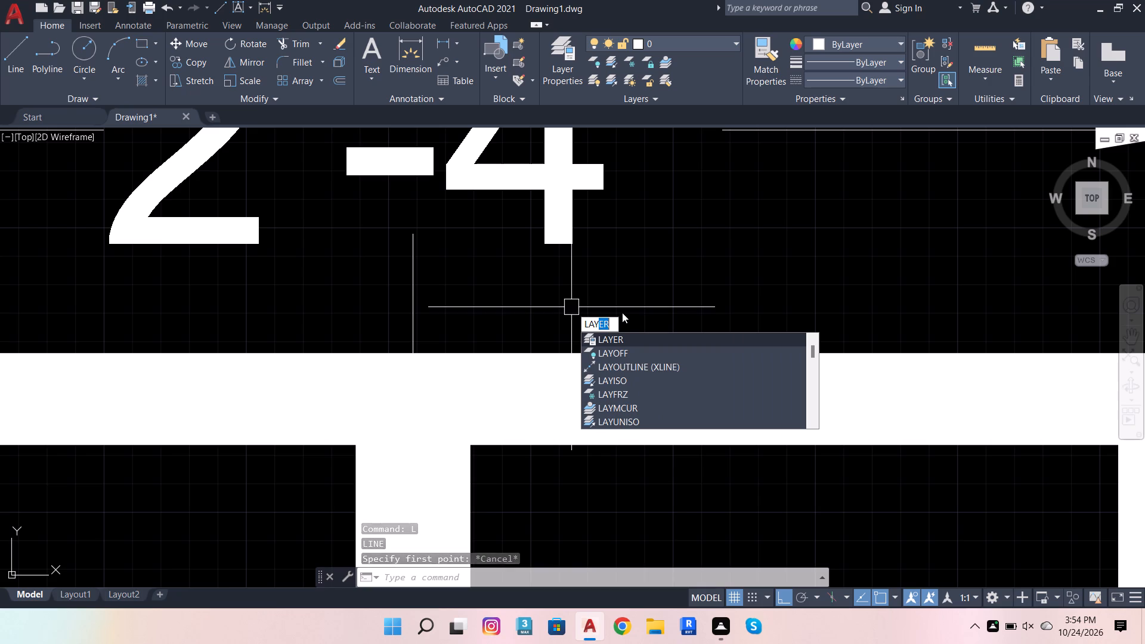
{"action": "left_click", "coordinate": [649, 342]}
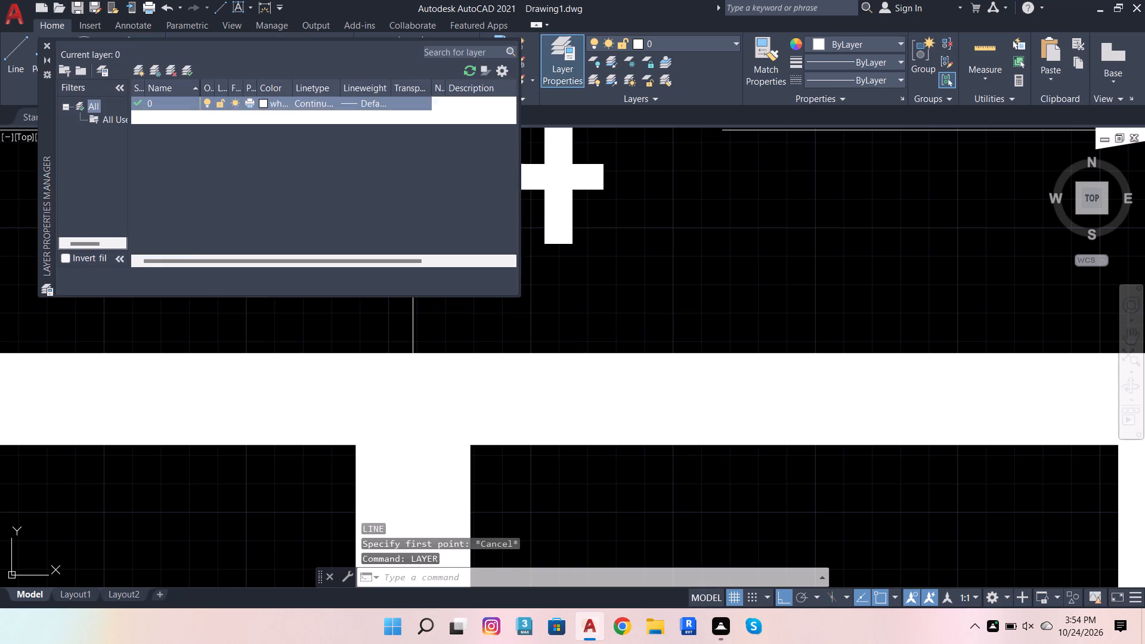
{"action": "double_click", "coordinate": [138, 76]}
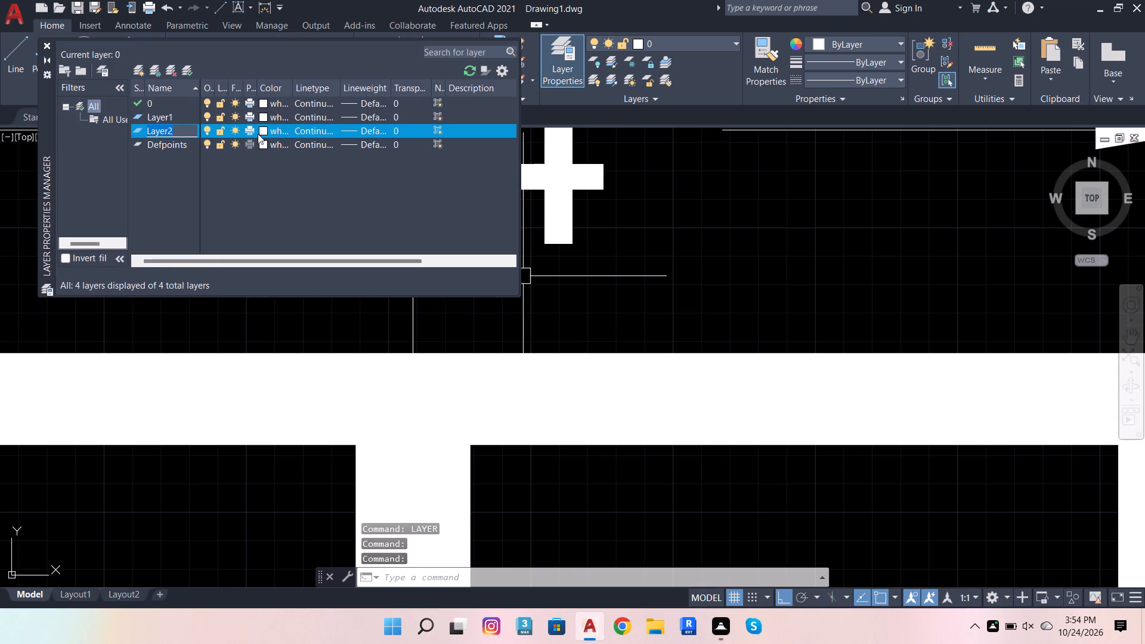
{"action": "double_click", "coordinate": [265, 119]}
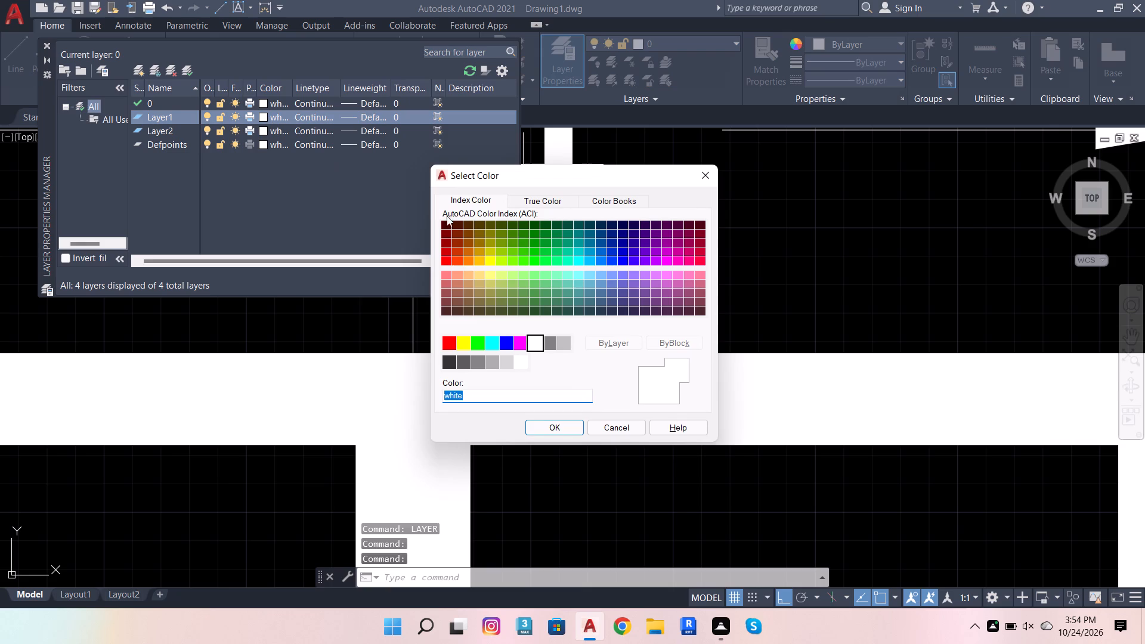
{"action": "left_click", "coordinate": [612, 220]}
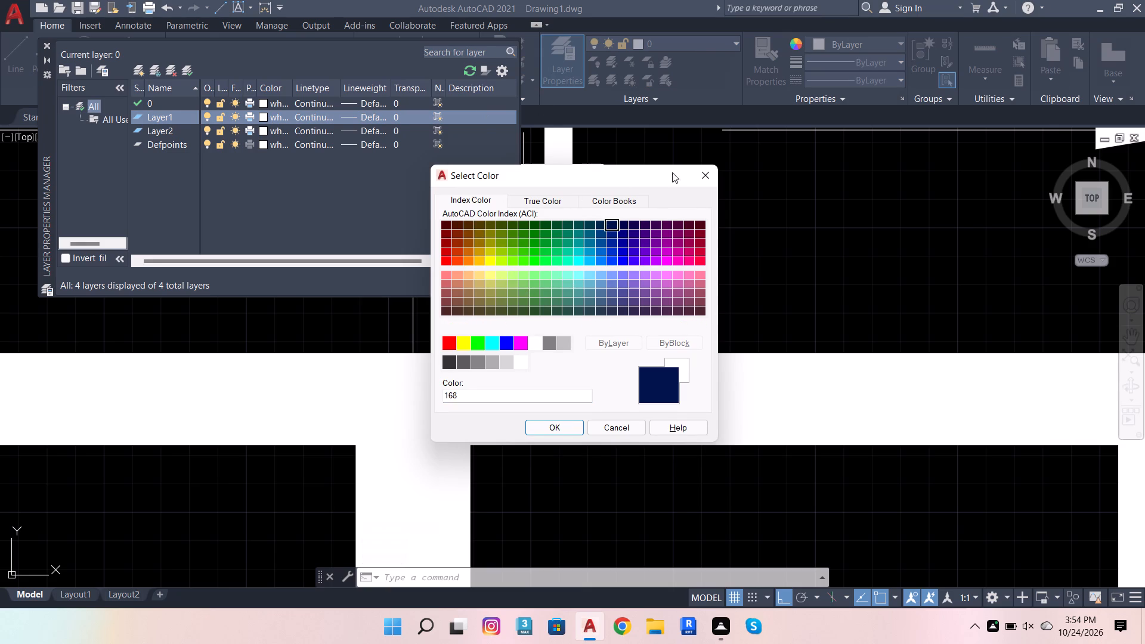
{"action": "left_click", "coordinate": [545, 429]}
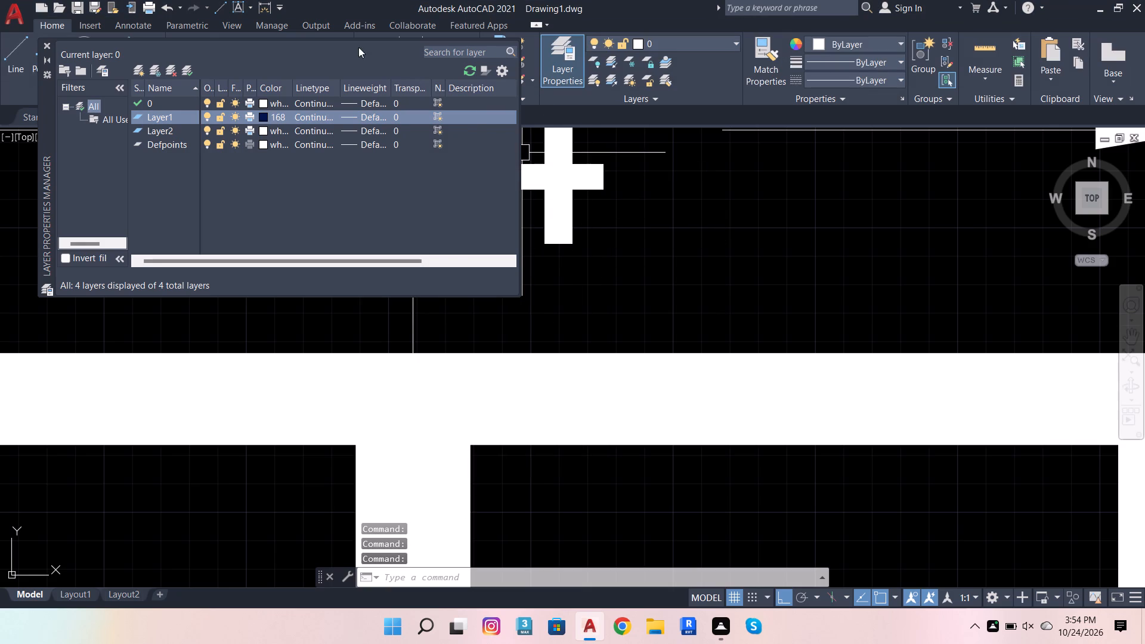
{"action": "left_click", "coordinate": [41, 45]}
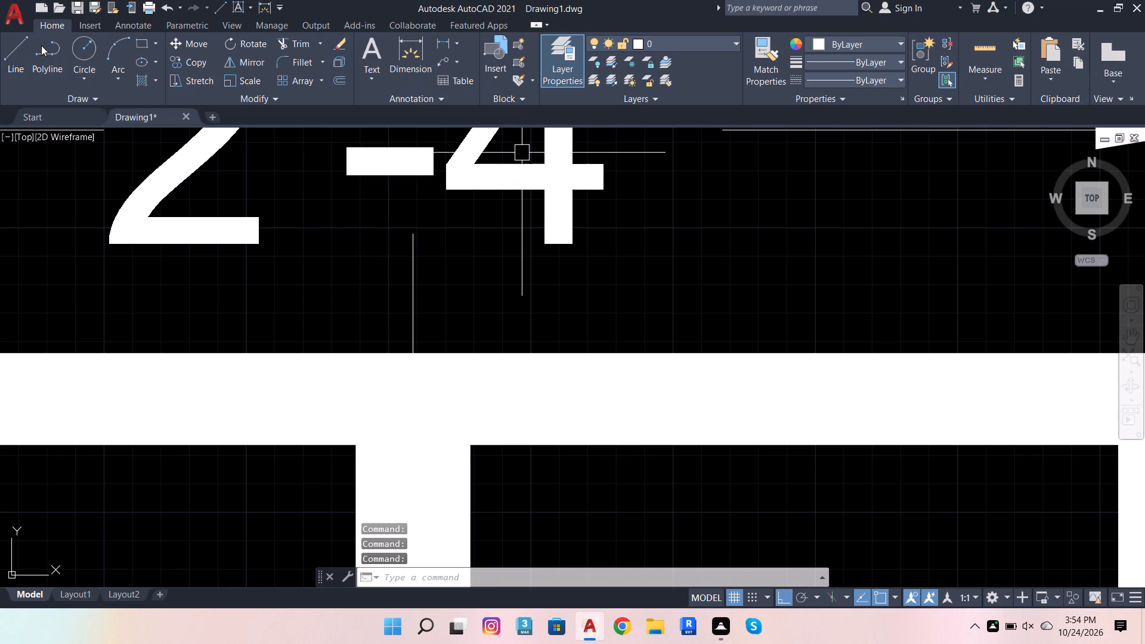
Move the central divider's vertical centre line onto the dark blue Layer1.
{"action": "left_click", "coordinate": [414, 299]}
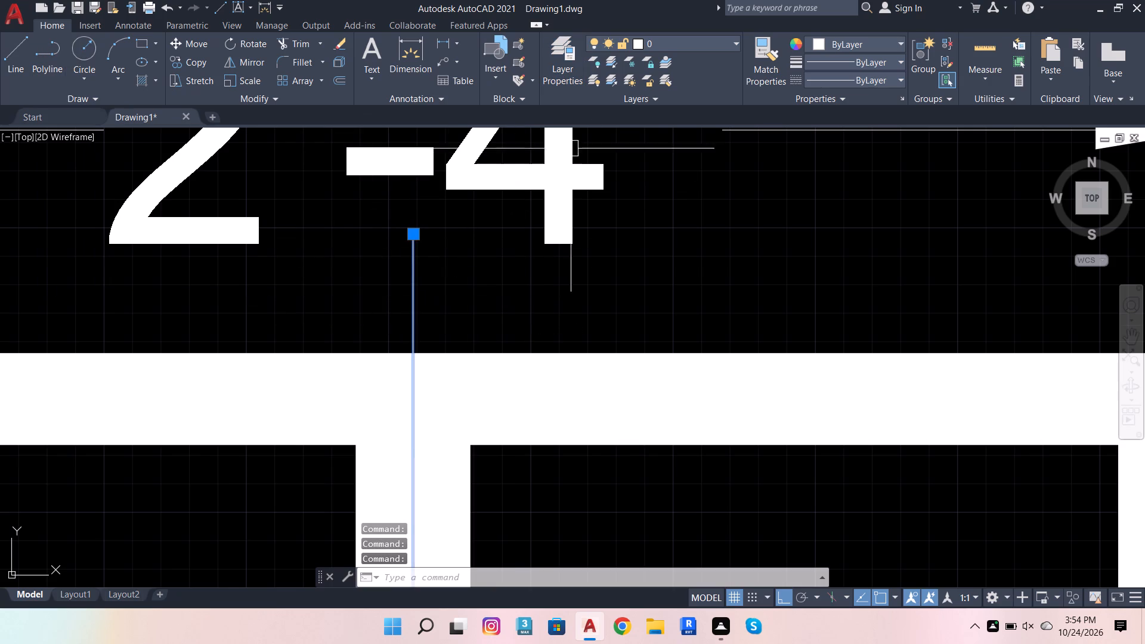
{"action": "left_click", "coordinate": [688, 43]}
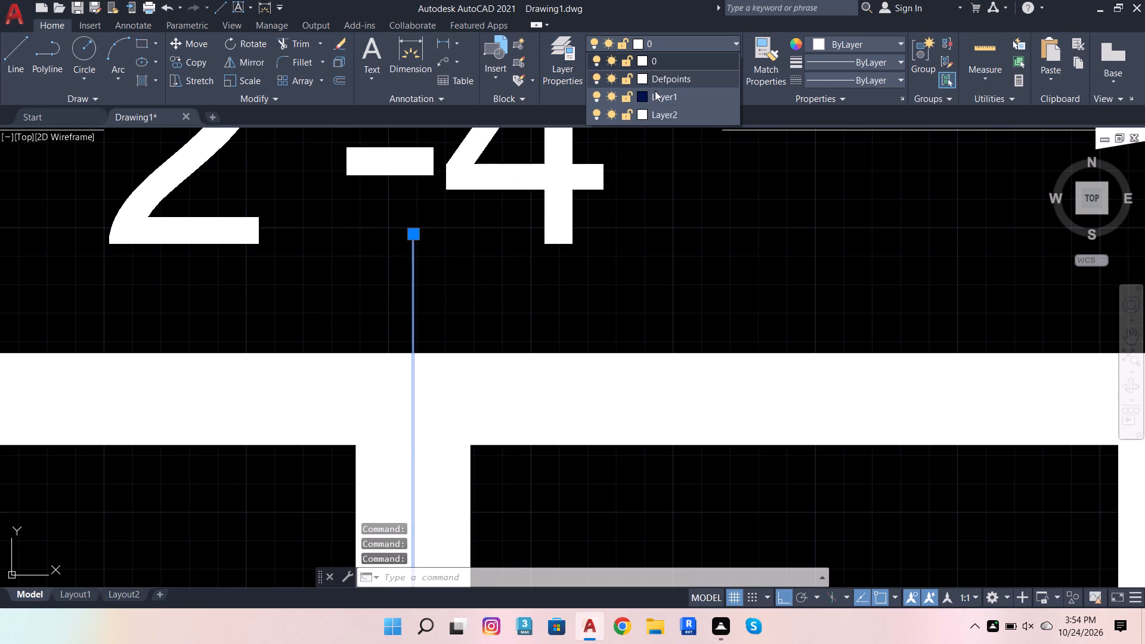
{"action": "left_click", "coordinate": [655, 97]}
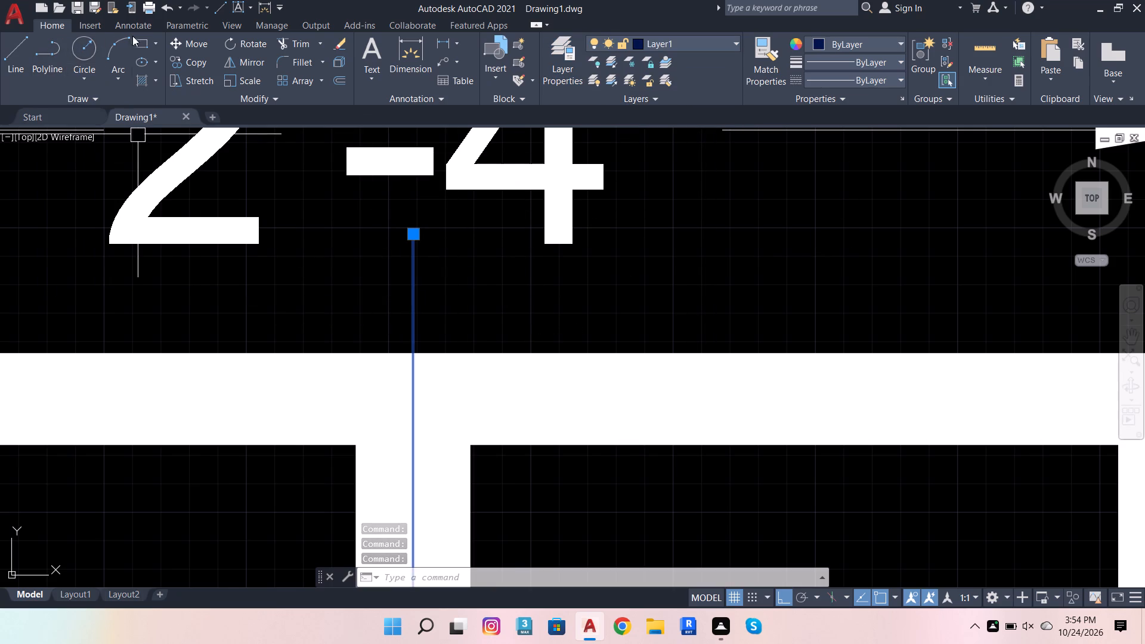
Trim off the part of the central divider's vertical line that overshoots the top frame of the 2'-4" bay.
{"action": "left_click", "coordinate": [288, 43]}
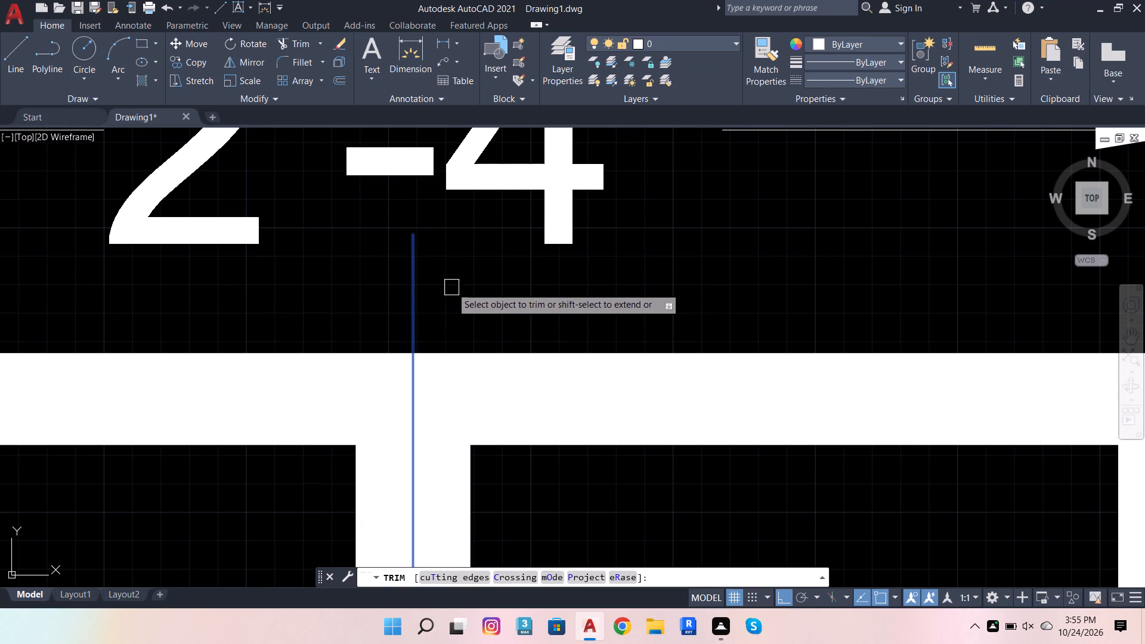
{"action": "left_click", "coordinate": [452, 287]}
{"action": "left_click", "coordinate": [565, 270]}
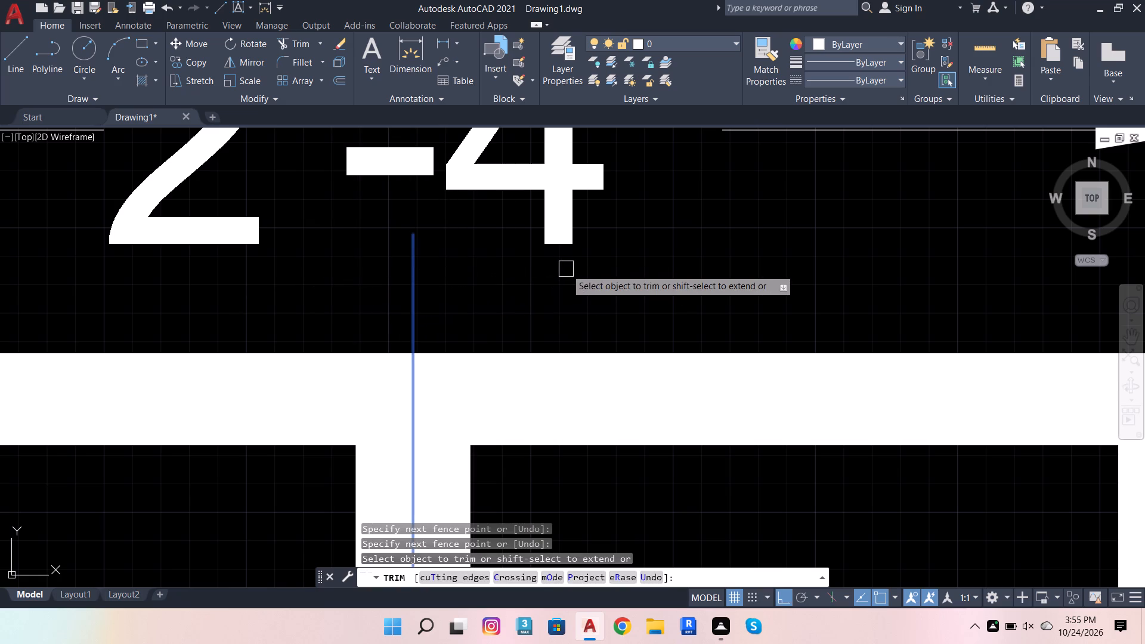
{"action": "key", "text": "Escape"}
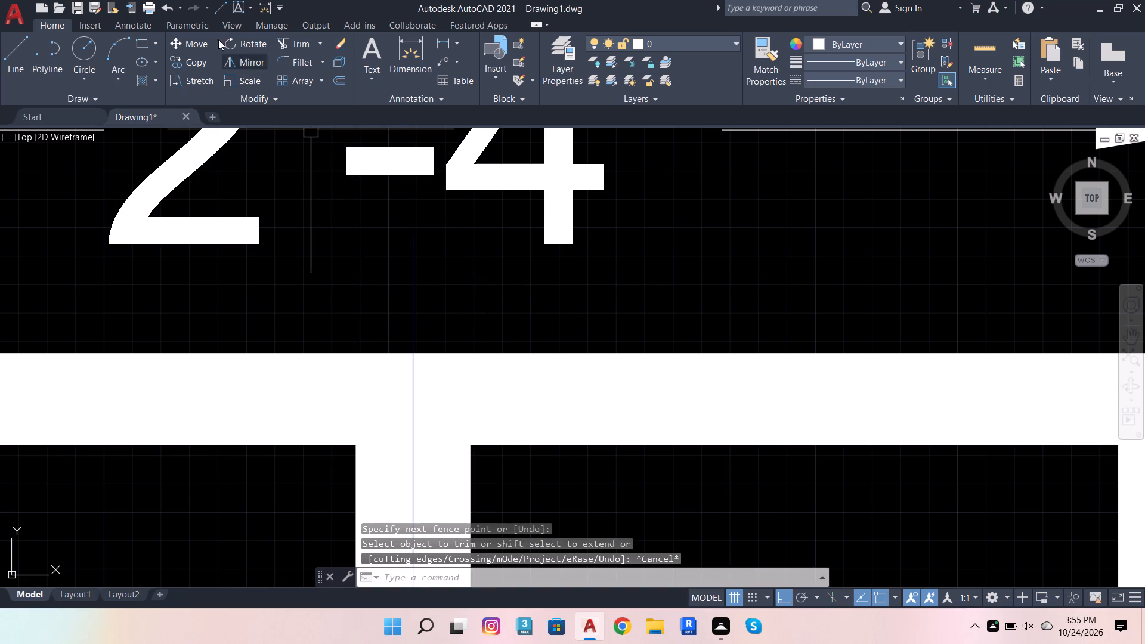
{"action": "left_click", "coordinate": [292, 47]}
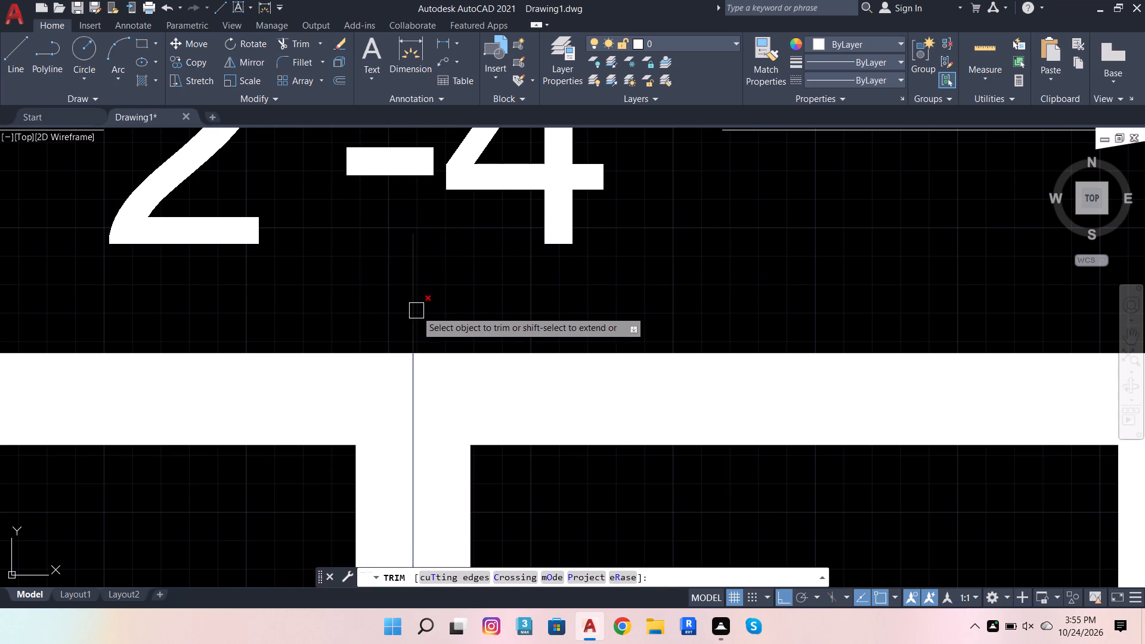
{"action": "left_click", "coordinate": [416, 310]}
{"action": "scroll", "coordinate": [458, 288], "scroll_direction": "down", "scroll_amount": 1}
{"action": "scroll", "coordinate": [419, 359], "scroll_direction": "up", "scroll_amount": 1}
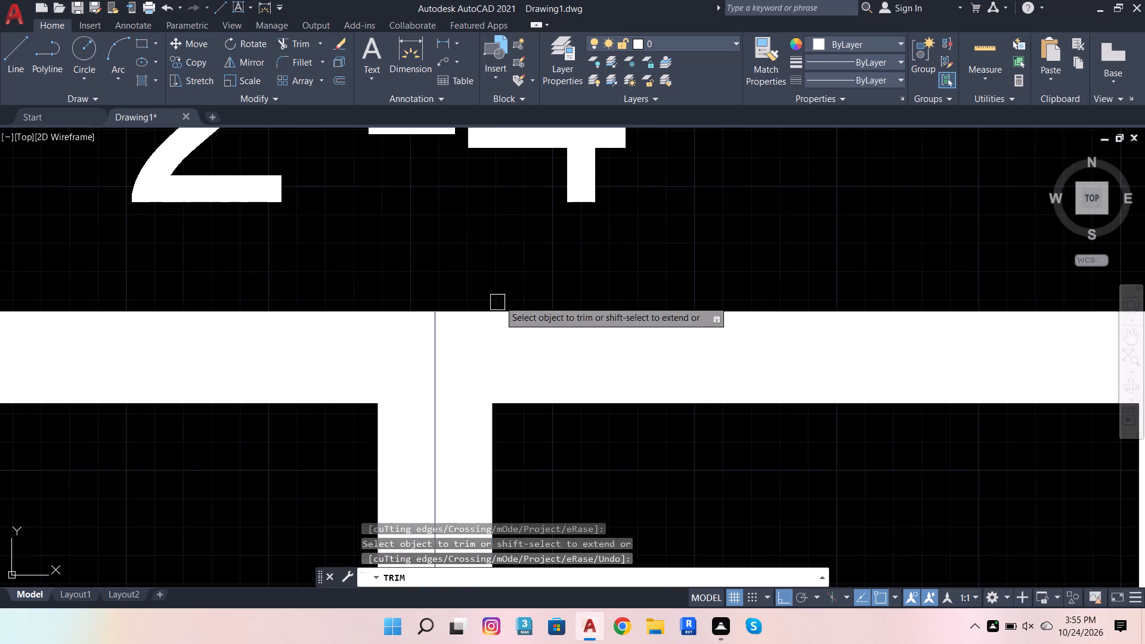
{"action": "scroll", "coordinate": [548, 268], "scroll_direction": "down", "scroll_amount": 1}
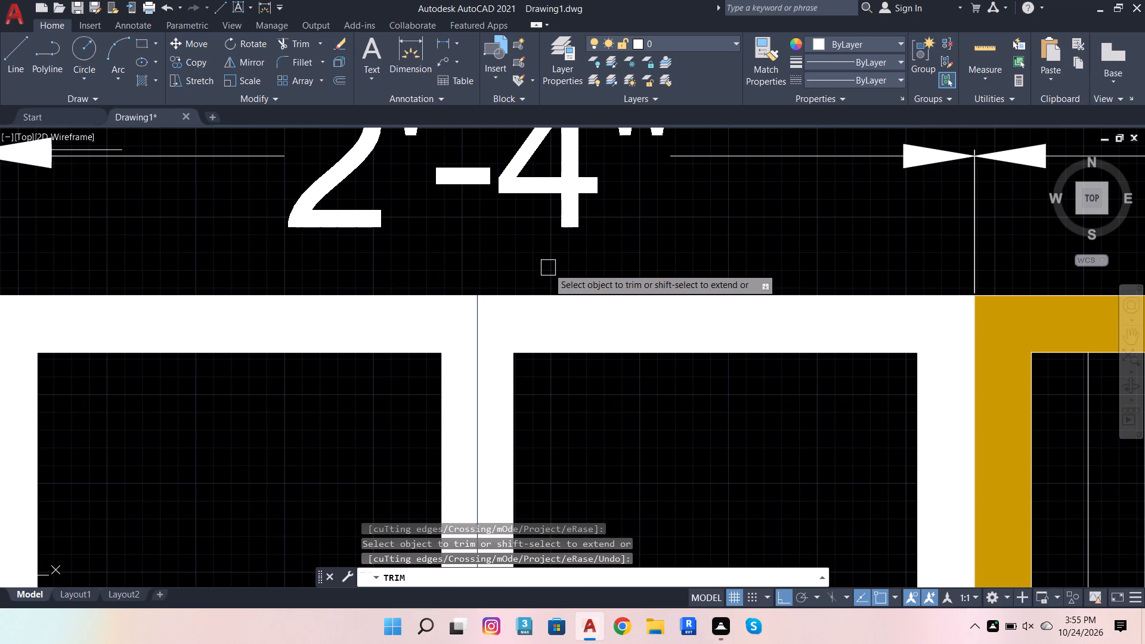
{"action": "key", "text": "Escape"}
Extend the central divider's vertical line down through the bottom frame to its outer edge.
{"action": "scroll", "coordinate": [538, 275], "scroll_direction": "down", "scroll_amount": 2}
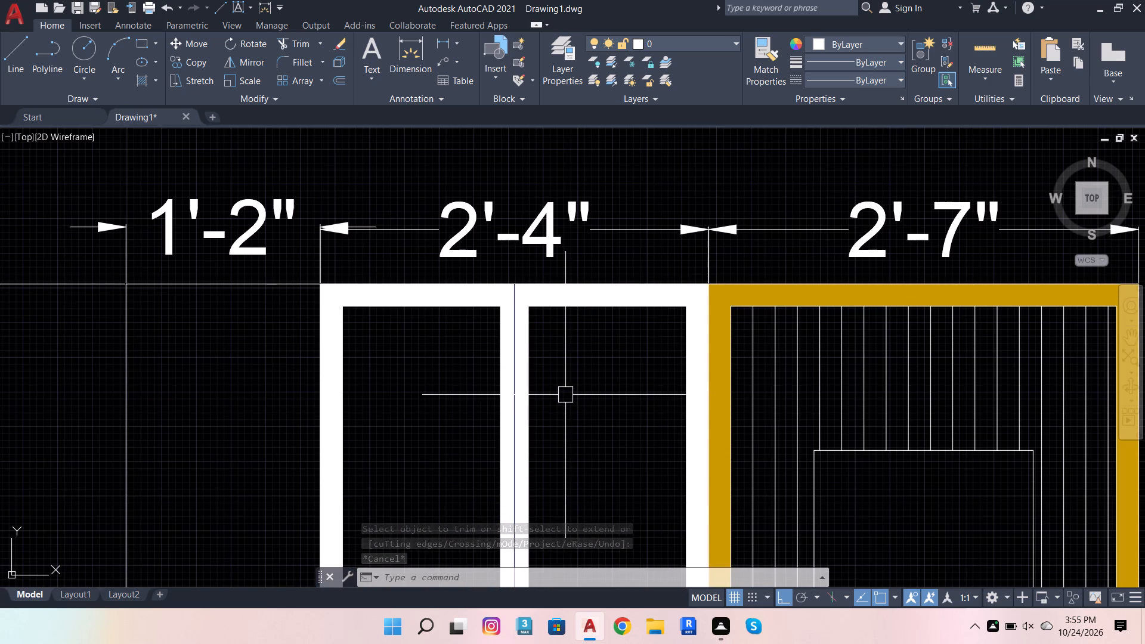
{"action": "scroll", "coordinate": [565, 395], "scroll_direction": "down", "scroll_amount": 3}
{"action": "scroll", "coordinate": [545, 541], "scroll_direction": "up", "scroll_amount": 5}
{"action": "scroll", "coordinate": [549, 492], "scroll_direction": "up", "scroll_amount": 4}
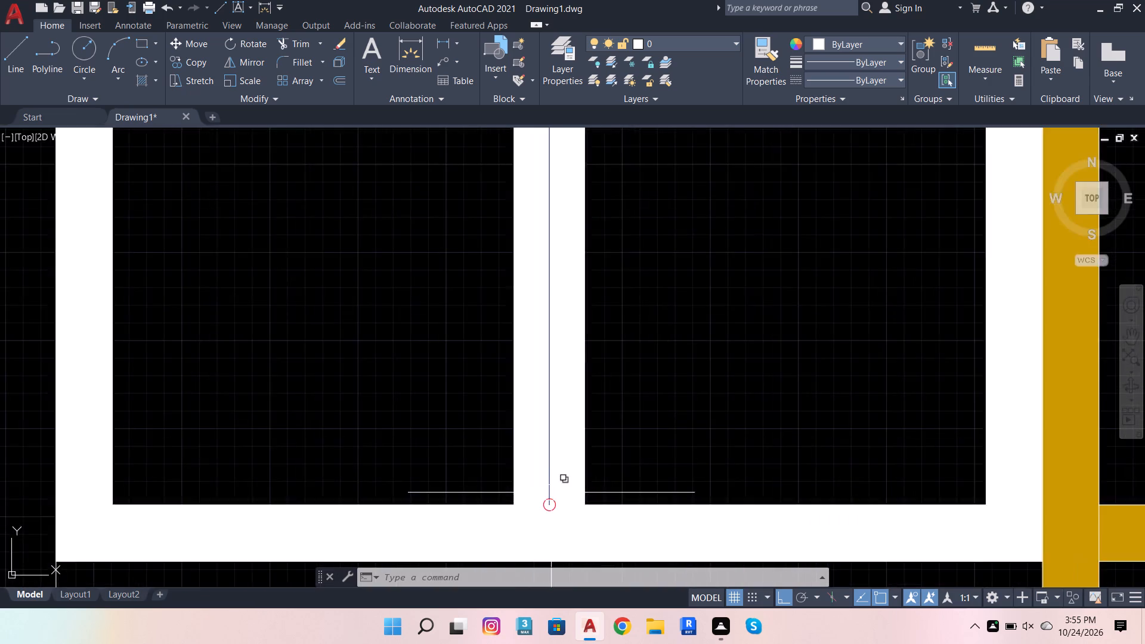
{"action": "key", "text": "Escape"}
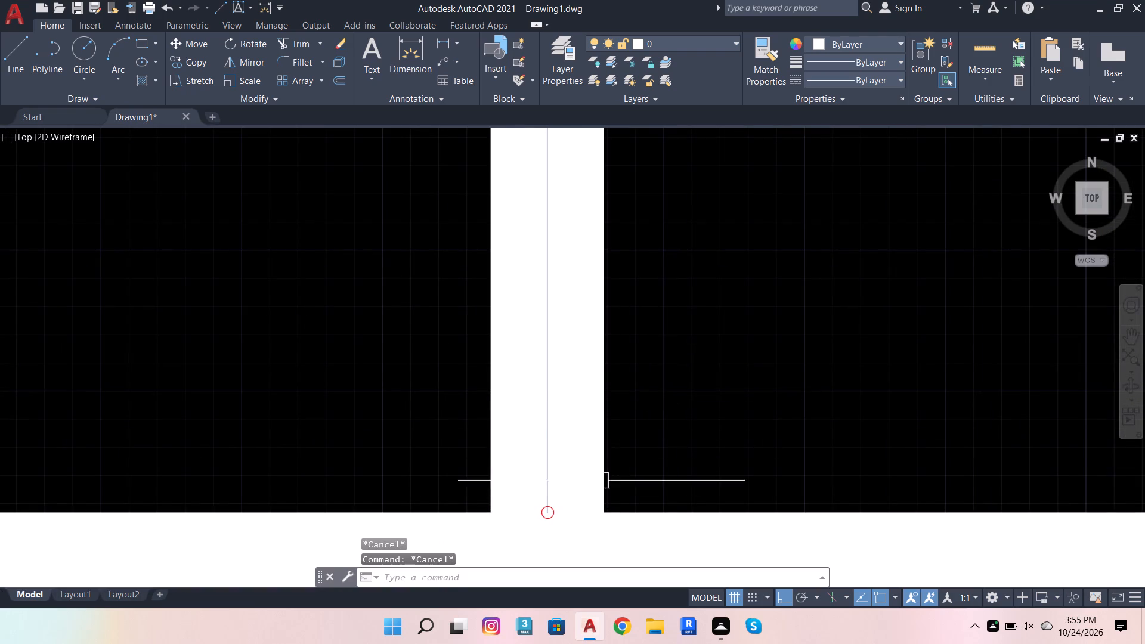
{"action": "scroll", "coordinate": [539, 527], "scroll_direction": "up", "scroll_amount": 2}
{"action": "key", "text": "Escape"}
{"action": "key", "text": "Escape"}
{"action": "key", "text": "Escape"}
{"action": "key", "text": "Escape"}
{"action": "key", "text": "Escape"}
{"action": "key", "text": "Escape"}
{"action": "key", "text": "Escape"}
{"action": "key", "text": "Escape"}
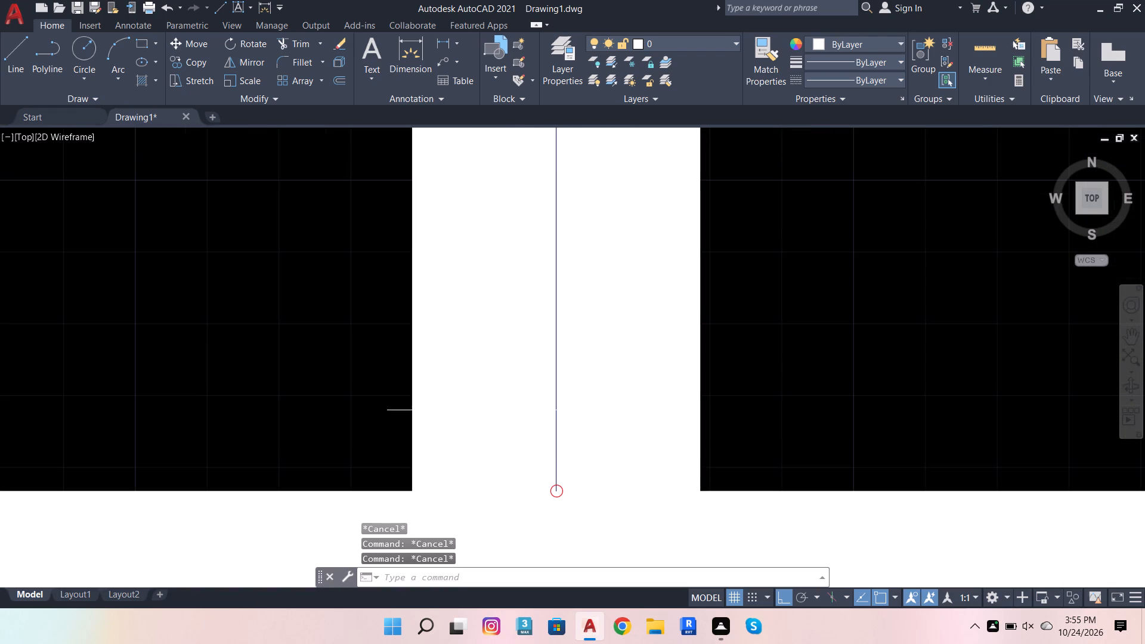
{"action": "left_click", "coordinate": [278, 47]}
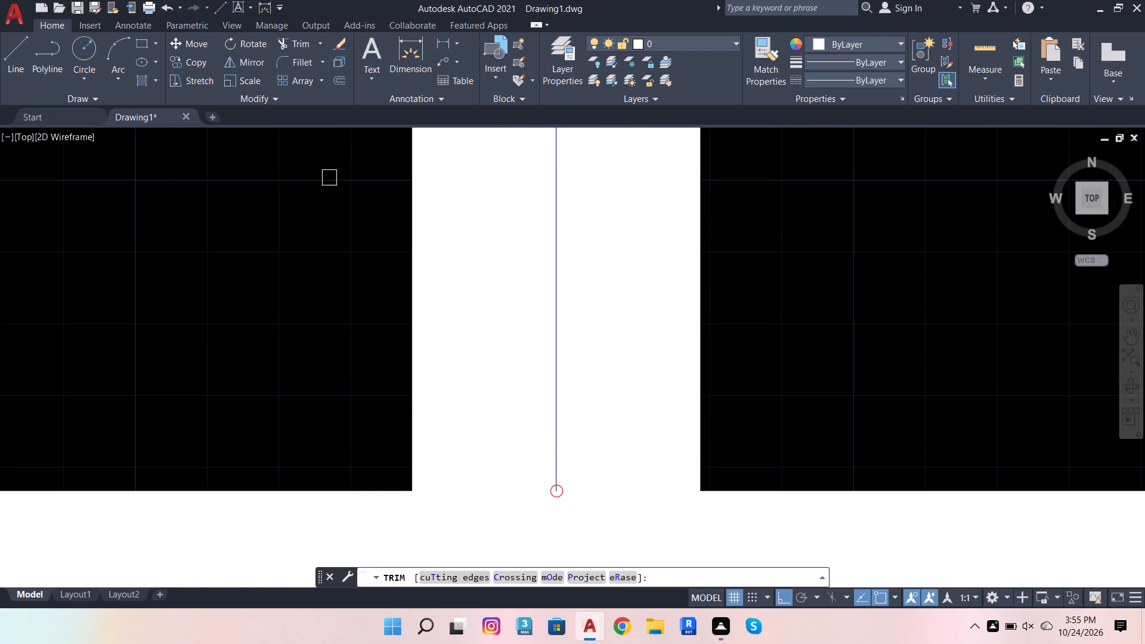
{"action": "scroll", "coordinate": [354, 287], "scroll_direction": "down", "scroll_amount": 4}
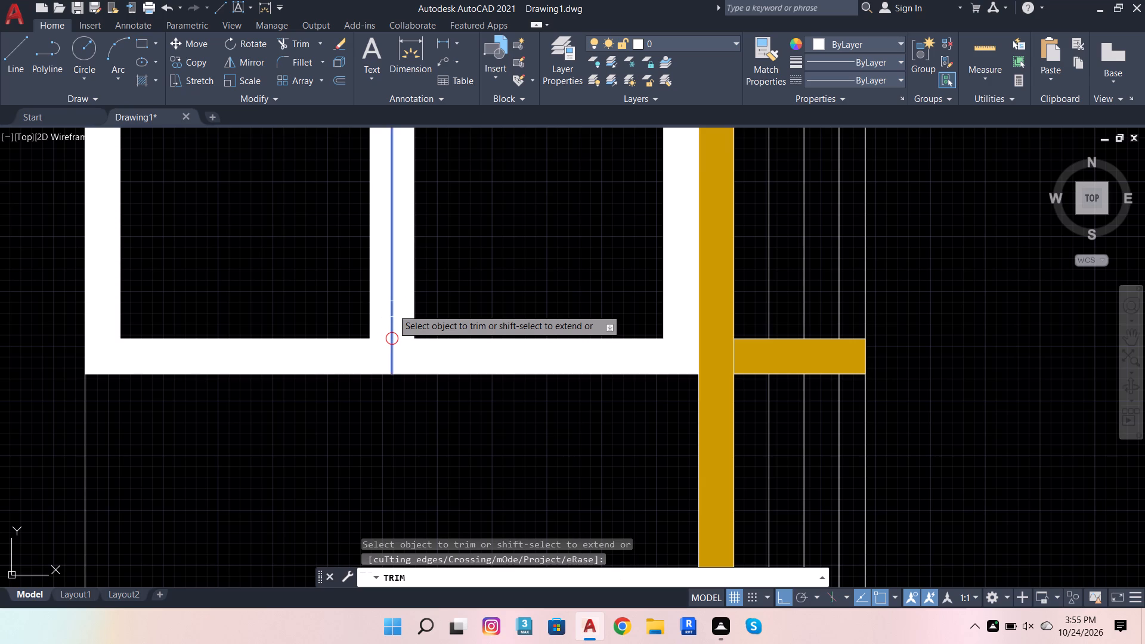
{"action": "left_click", "coordinate": [392, 309], "text": "shift"}
{"action": "scroll", "coordinate": [405, 412], "scroll_direction": "up", "scroll_amount": 3}
{"action": "scroll", "coordinate": [401, 426], "scroll_direction": "down", "scroll_amount": 3}
{"action": "key", "text": "Escape"}
{"action": "key", "text": "Escape"}
{"action": "key", "text": "Escape"}
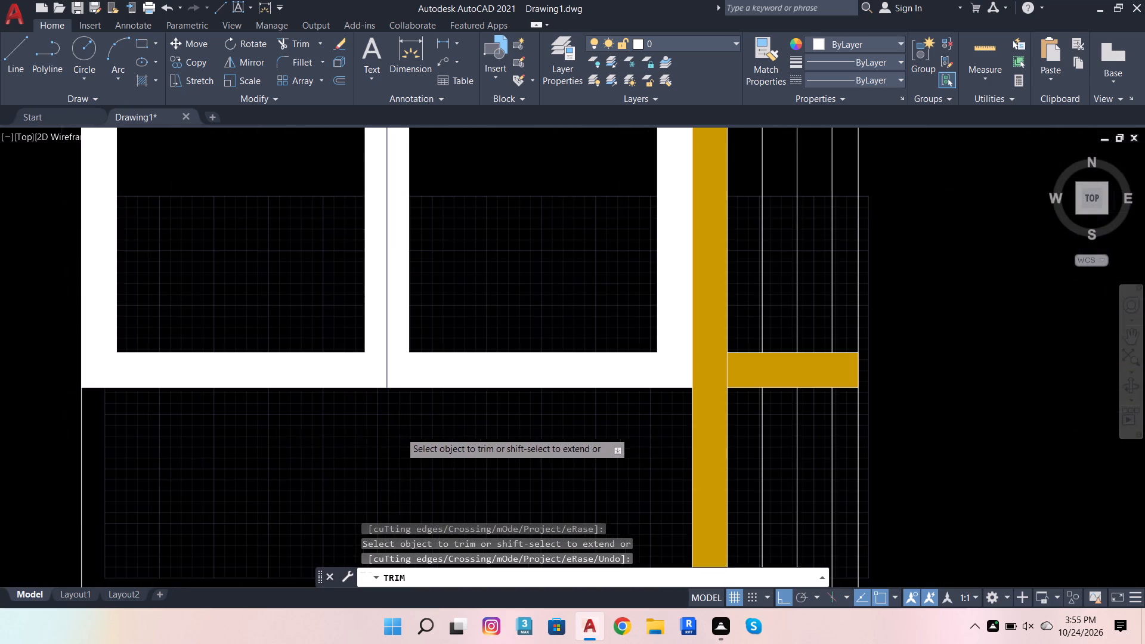
Offset the wardrobe's base line upward by 2'6 across the area left of the yellow-framed bay.
{"action": "scroll", "coordinate": [414, 440], "scroll_direction": "down", "scroll_amount": 4}
{"action": "scroll", "coordinate": [428, 402], "scroll_direction": "up", "scroll_amount": 3}
{"action": "scroll", "coordinate": [426, 405], "scroll_direction": "down", "scroll_amount": 2}
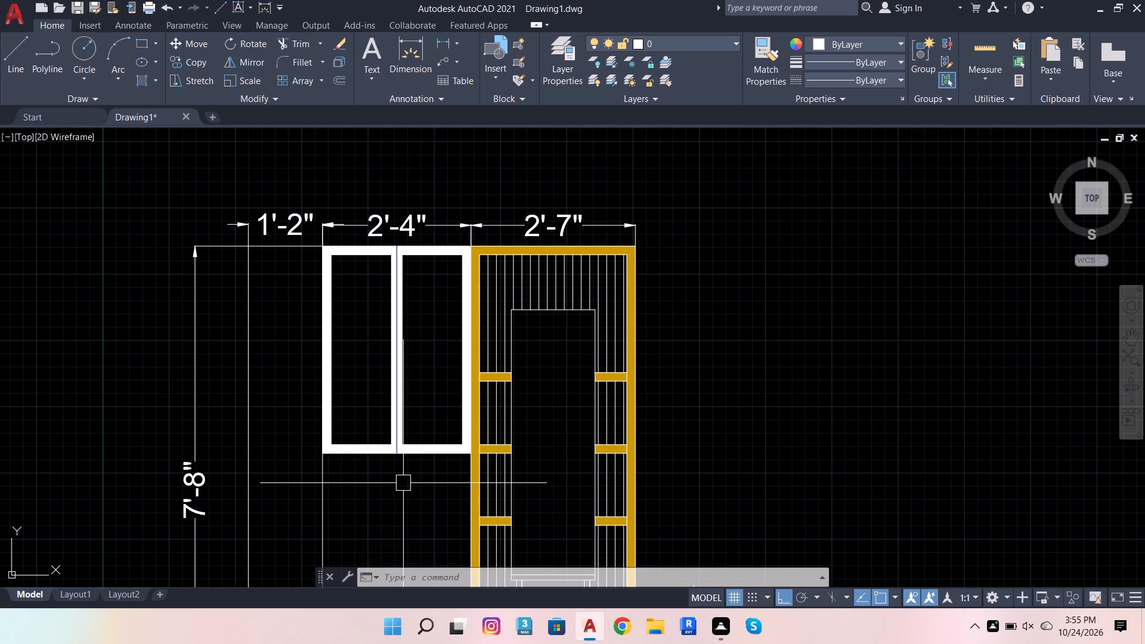
{"action": "scroll", "coordinate": [403, 483], "scroll_direction": "down", "scroll_amount": 3}
{"action": "scroll", "coordinate": [396, 527], "scroll_direction": "up", "scroll_amount": 2}
{"action": "scroll", "coordinate": [415, 531], "scroll_direction": "down", "scroll_amount": 1}
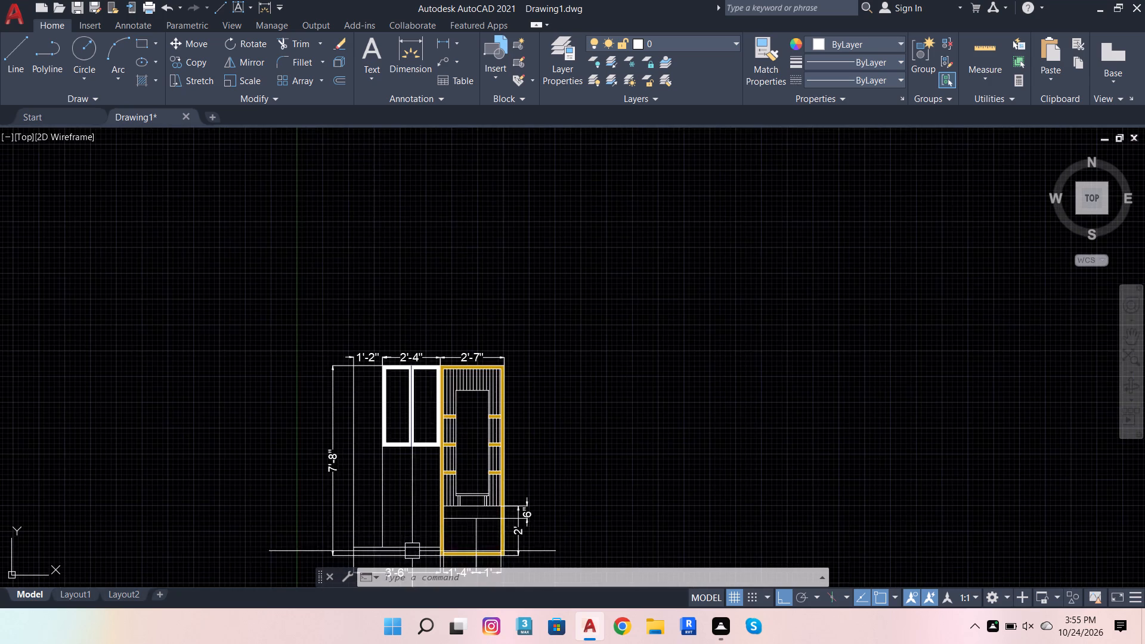
{"action": "scroll", "coordinate": [412, 553], "scroll_direction": "up", "scroll_amount": 3}
{"action": "scroll", "coordinate": [432, 521], "scroll_direction": "down", "scroll_amount": 4}
{"action": "scroll", "coordinate": [426, 531], "scroll_direction": "up", "scroll_amount": 4}
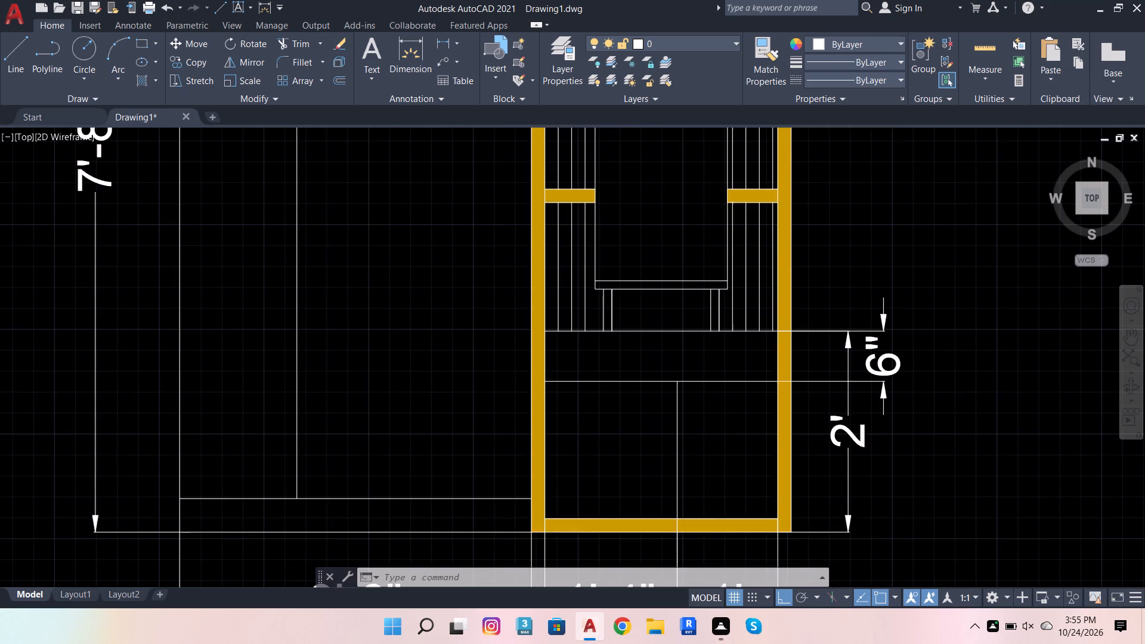
{"action": "left_click", "coordinate": [427, 534]}
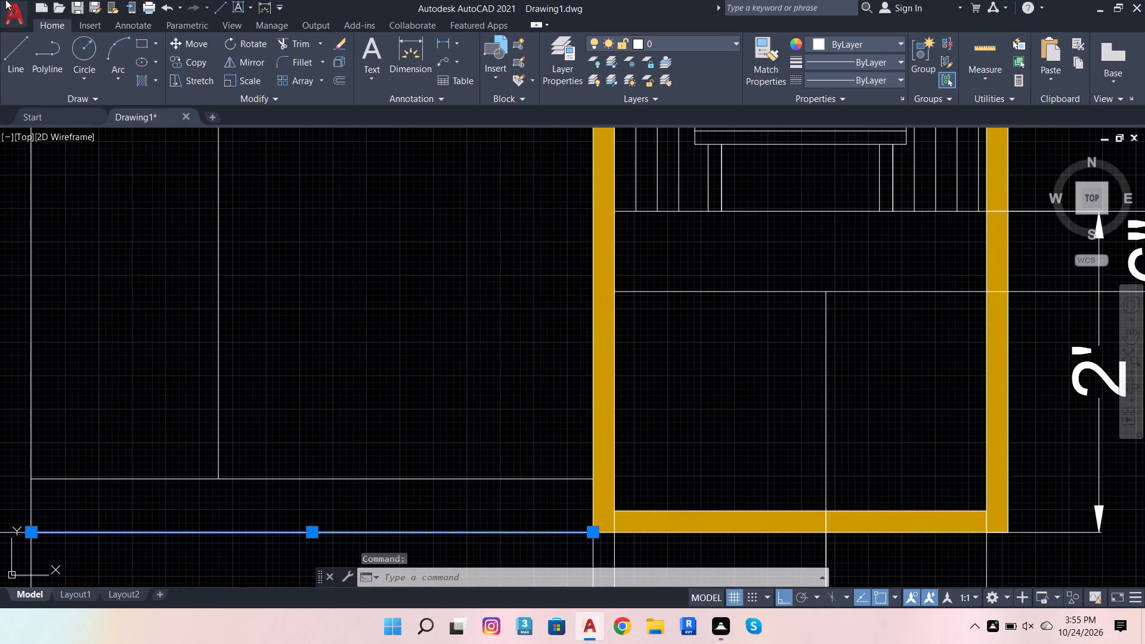
{"action": "left_click", "coordinate": [341, 73]}
{"action": "left_click", "coordinate": [597, 525]}
{"action": "scroll", "coordinate": [567, 455], "scroll_direction": "down", "scroll_amount": 3}
{"action": "scroll", "coordinate": [564, 368], "scroll_direction": "up", "scroll_amount": 1}
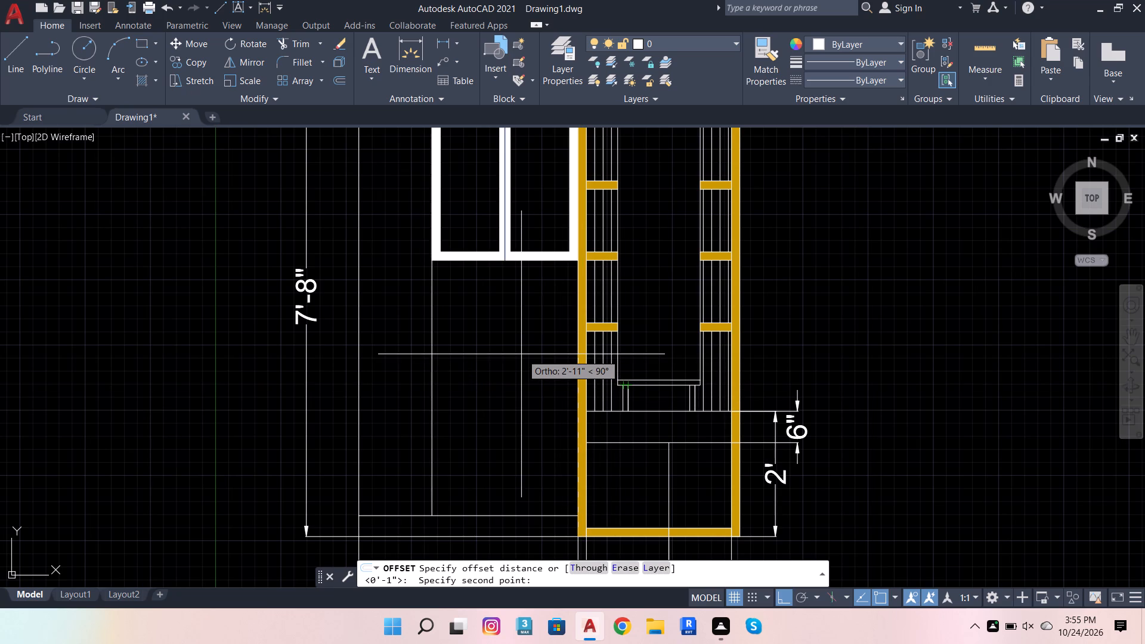
{"action": "type", "text": "2'6"}
{"action": "key", "text": "Return"}
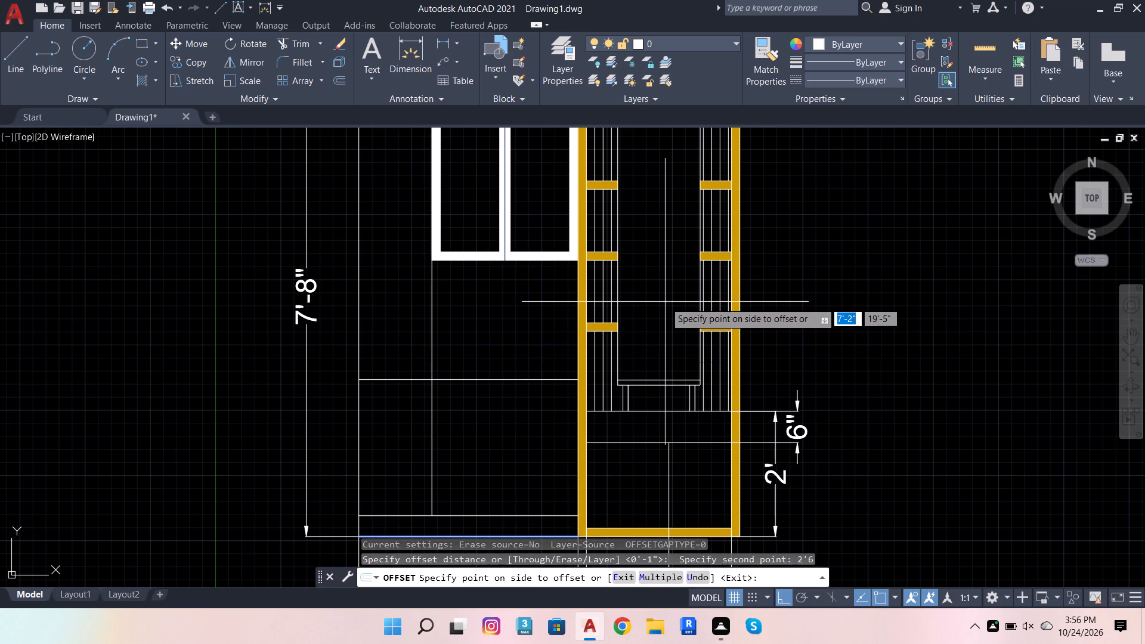
{"action": "left_click", "coordinate": [665, 302]}
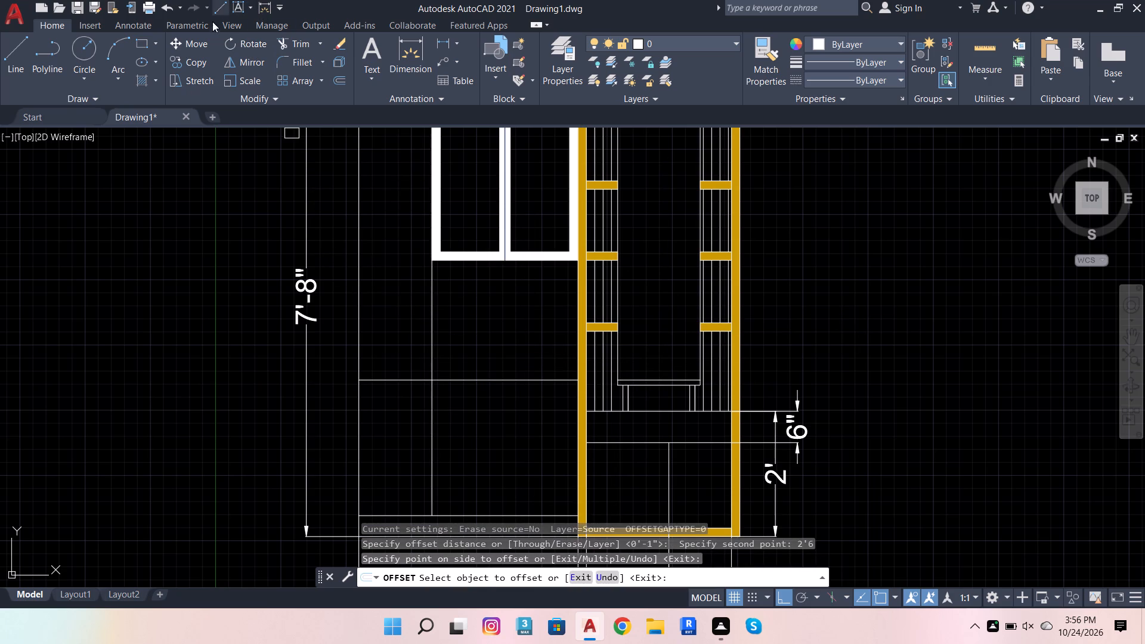
Trim the new offset line where it crosses the 1'-2" bay, keeping the part within the 2'-4" bay.
{"action": "left_click", "coordinate": [286, 43]}
{"action": "left_click", "coordinate": [404, 379]}
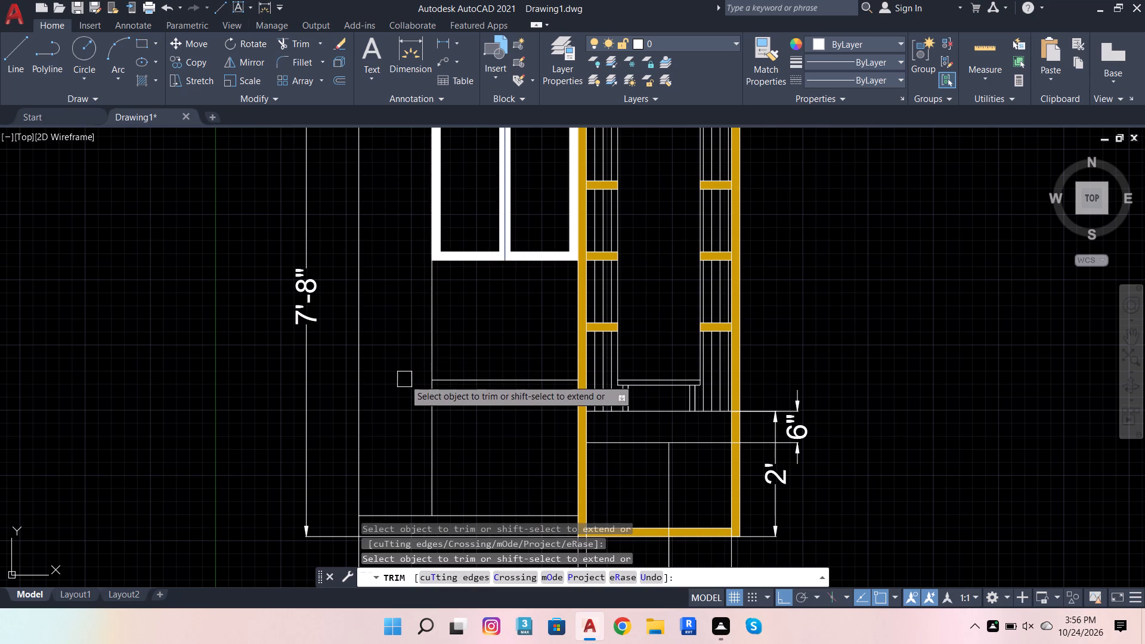
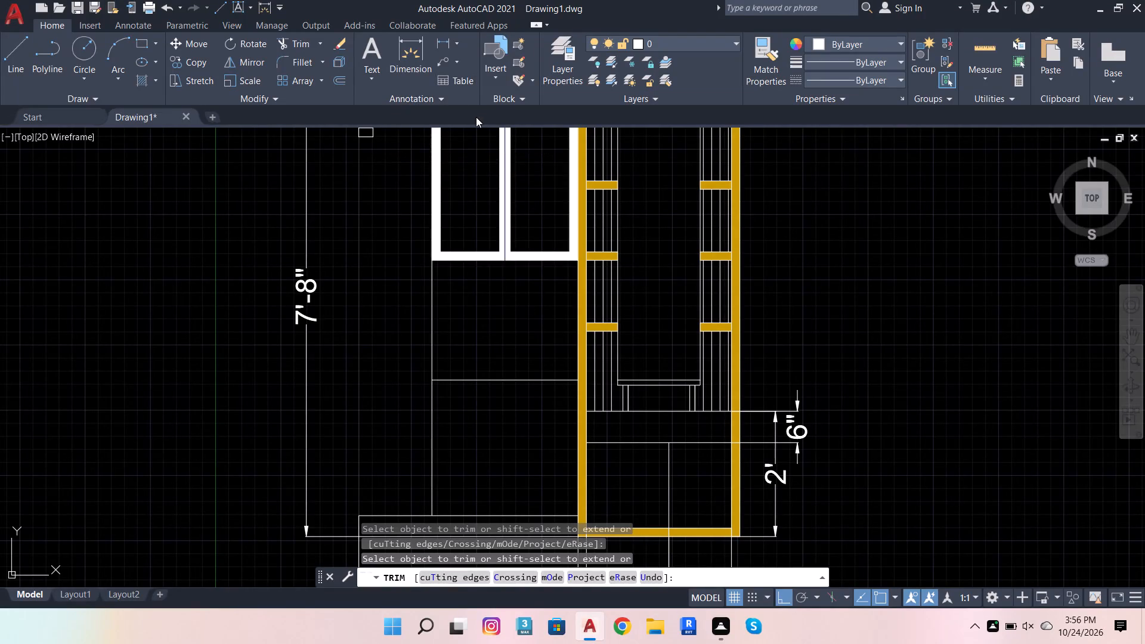
Draw a vertical line from the midpoint of the 2'-4" bay's lower section top line down past its bottom line.
{"action": "left_click", "coordinate": [23, 51]}
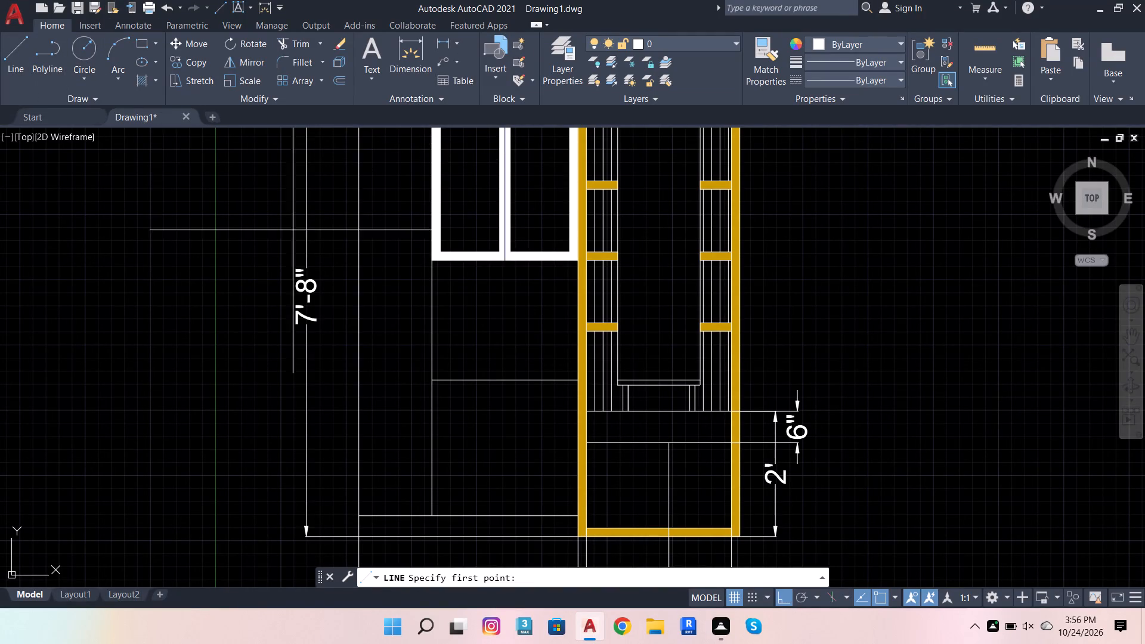
{"action": "right_click", "coordinate": [519, 339], "text": "shift"}
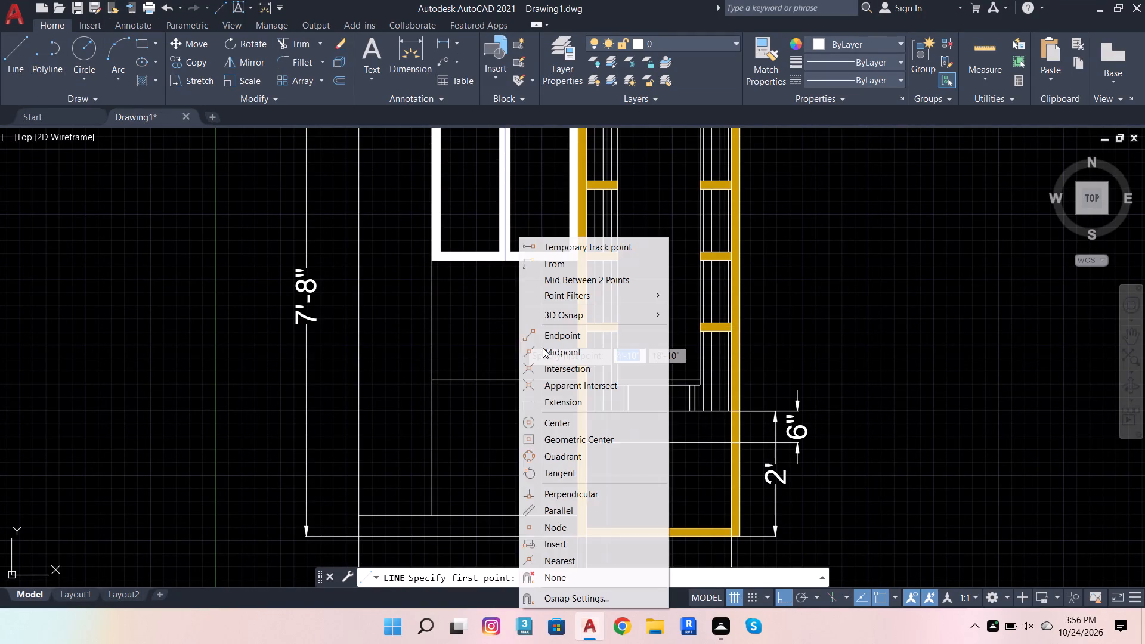
{"action": "left_click", "coordinate": [584, 352]}
{"action": "left_click", "coordinate": [519, 383]}
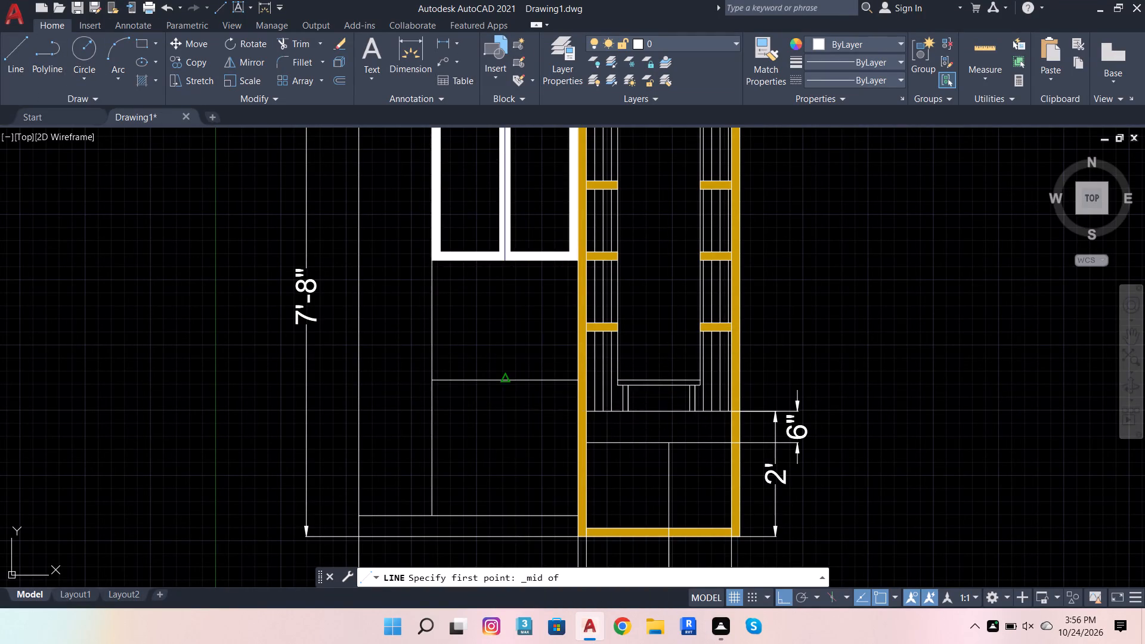
{"action": "scroll", "coordinate": [503, 540], "scroll_direction": "up", "scroll_amount": 3}
{"action": "left_click", "coordinate": [519, 500]}
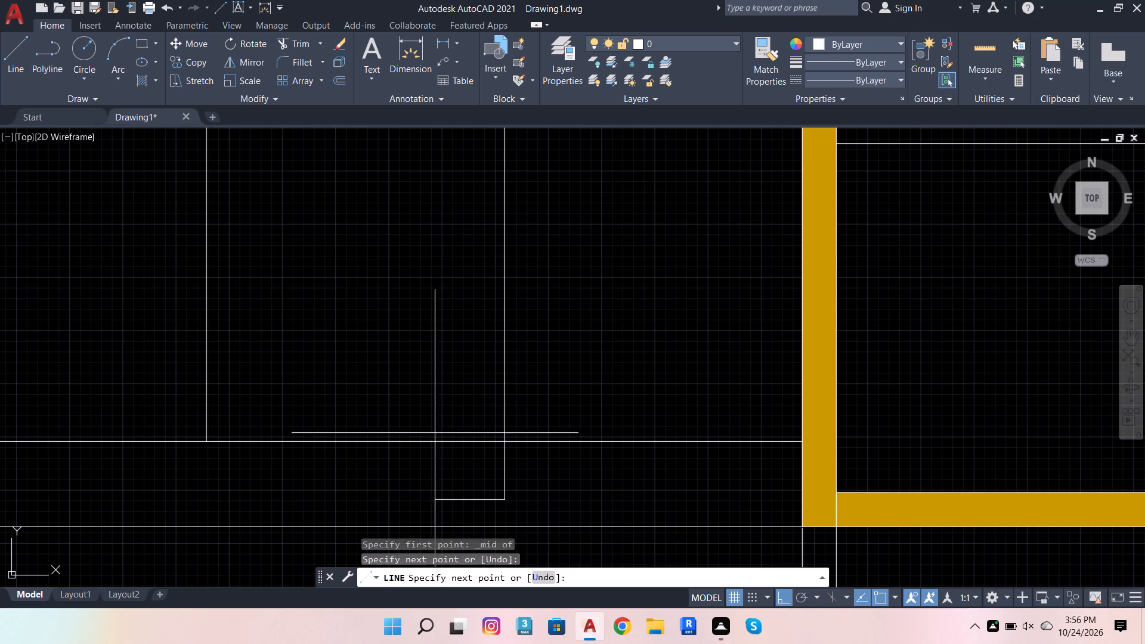
Trim the part of the new vertical line that overshoots the lower section's bottom line.
{"action": "left_click", "coordinate": [302, 47]}
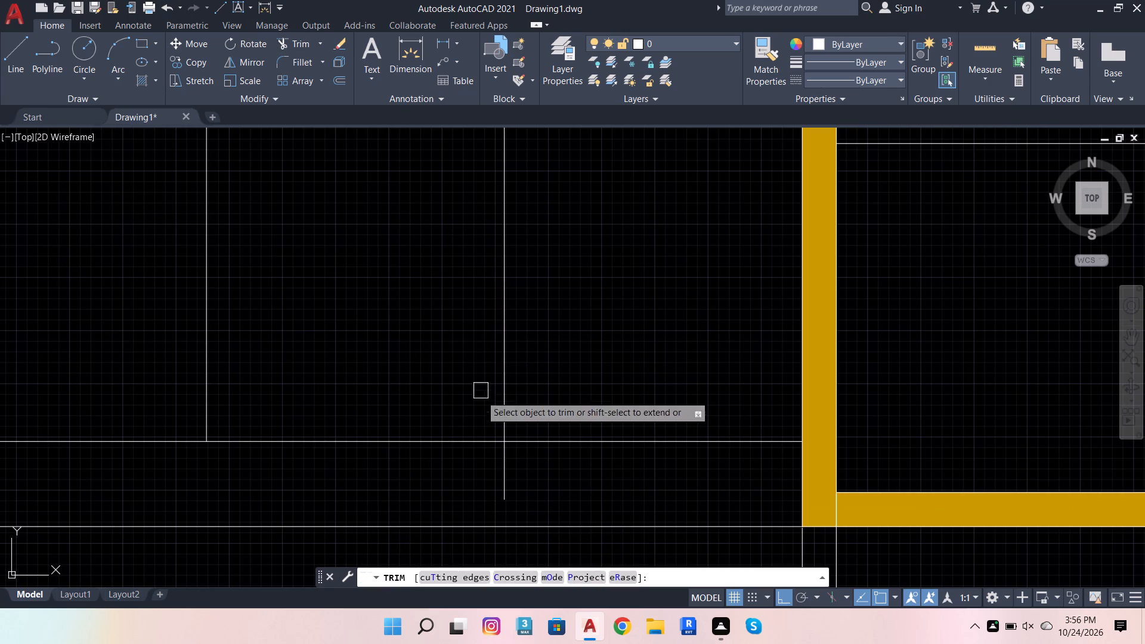
{"action": "left_click", "coordinate": [496, 493]}
{"action": "scroll", "coordinate": [560, 467], "scroll_direction": "down", "scroll_amount": 4}
{"action": "scroll", "coordinate": [555, 422], "scroll_direction": "up", "scroll_amount": 3}
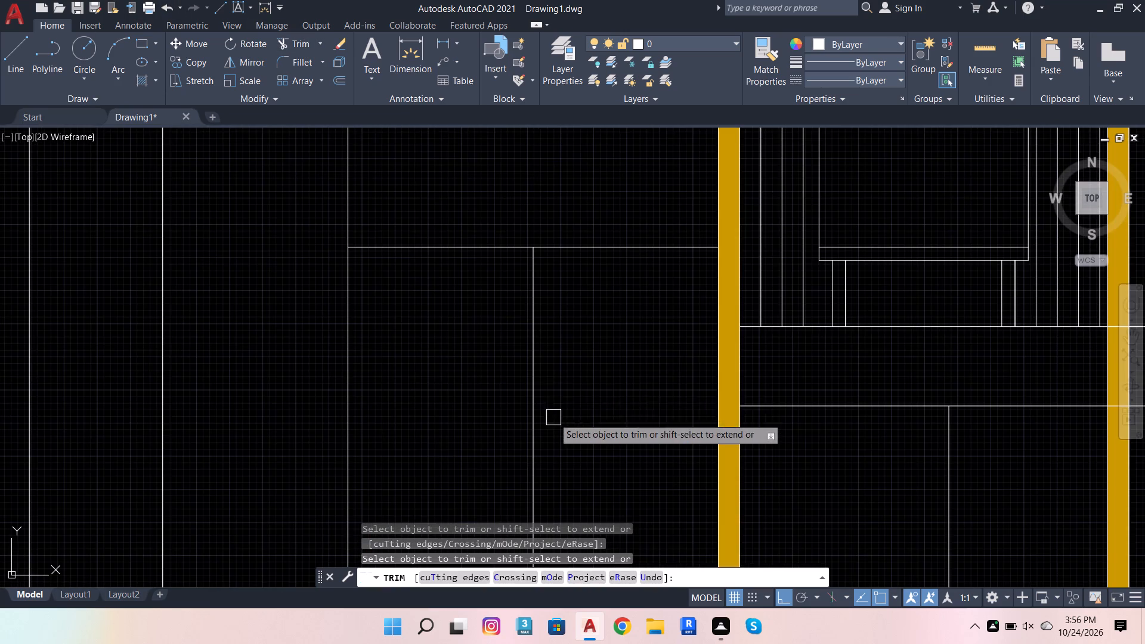
{"action": "key", "text": "Escape"}
{"action": "key", "text": "Escape"}
{"action": "key", "text": "Escape"}
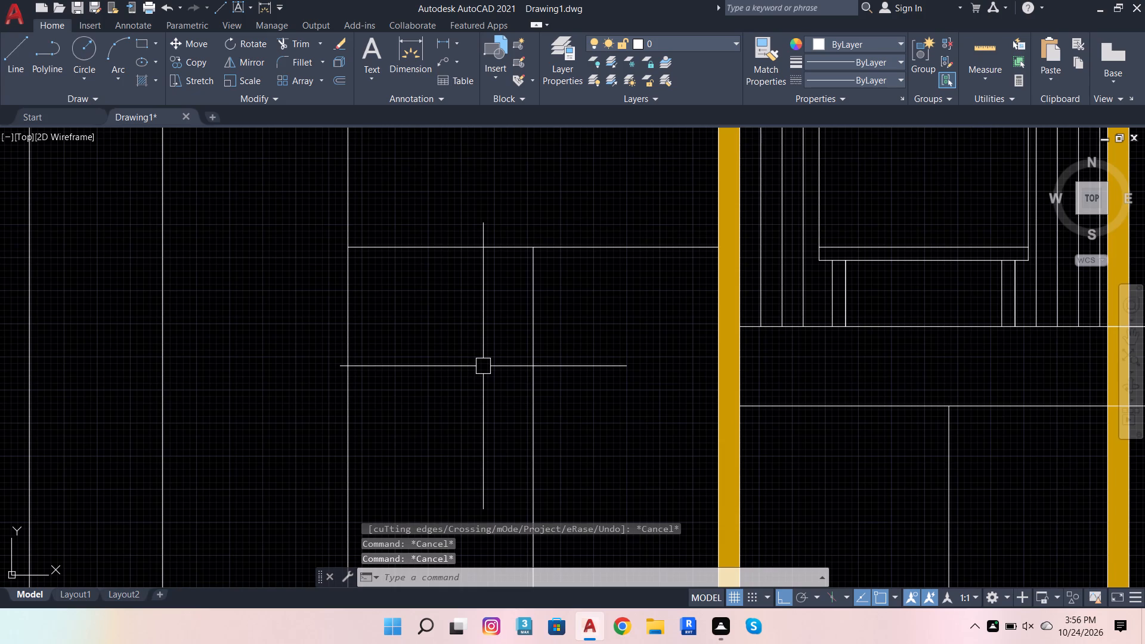
Hatch both lower compartments of the 2'-4" bay and the full-height 1'-2" bay with solid pink, colour 209,156,199.
{"action": "scroll", "coordinate": [376, 219], "scroll_direction": "down", "scroll_amount": 2}
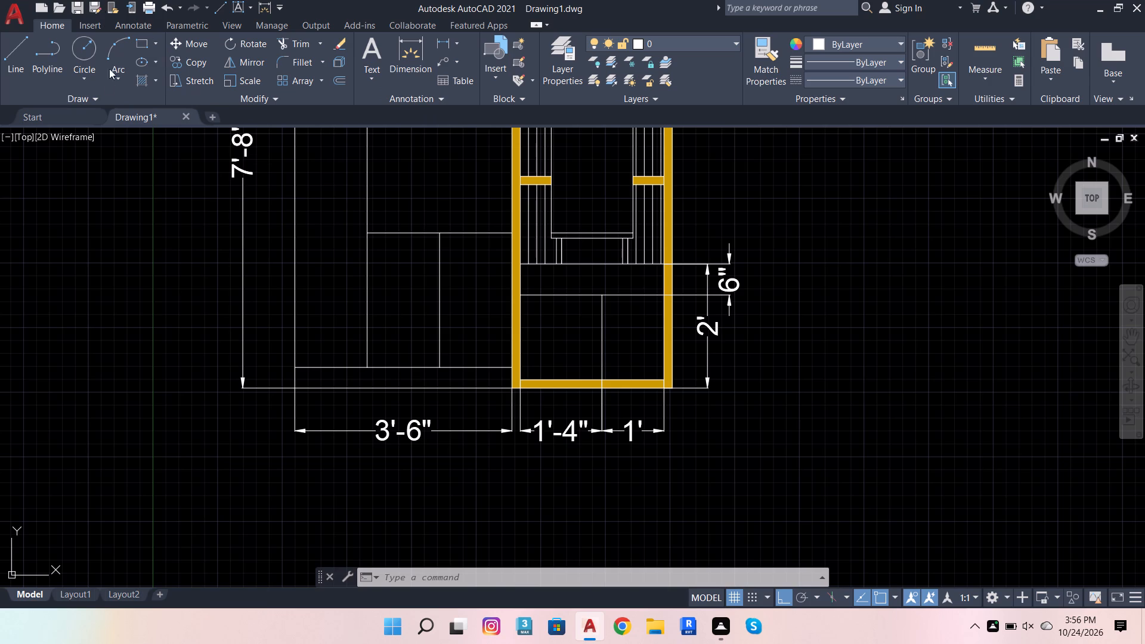
{"action": "left_click", "coordinate": [136, 81]}
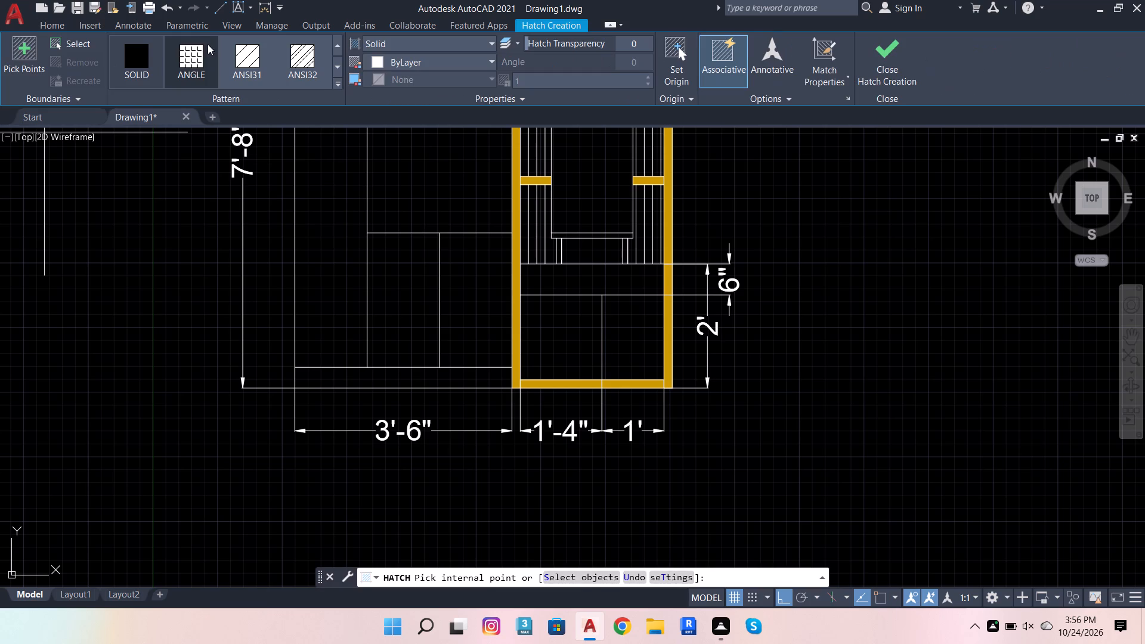
{"action": "left_click", "coordinate": [388, 41]}
{"action": "left_click", "coordinate": [390, 60]}
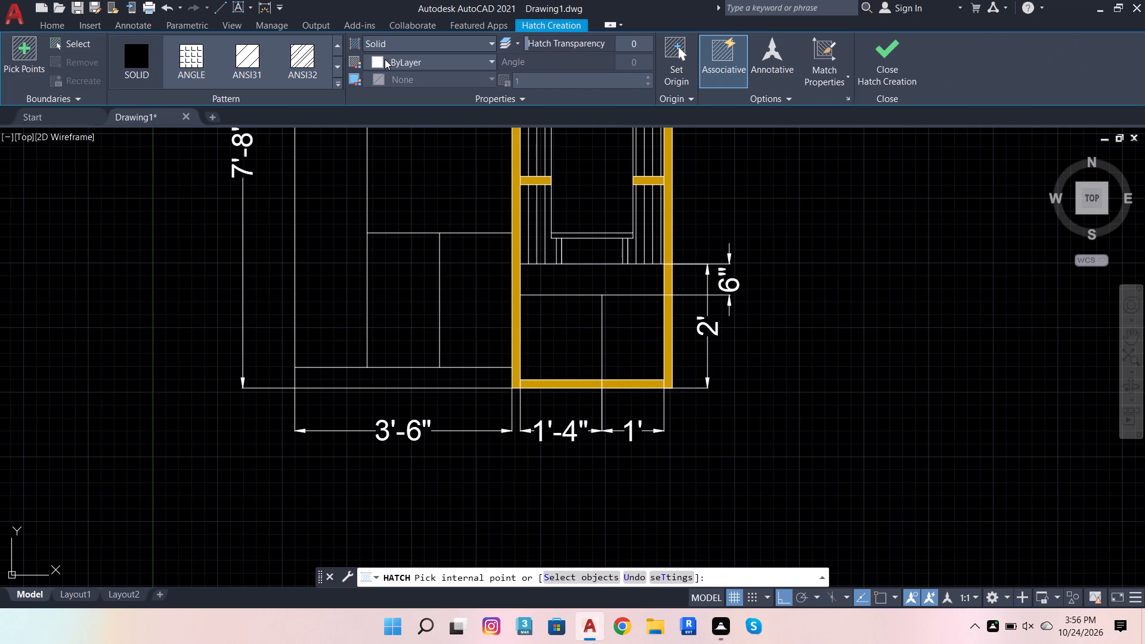
{"action": "left_click", "coordinate": [385, 59]}
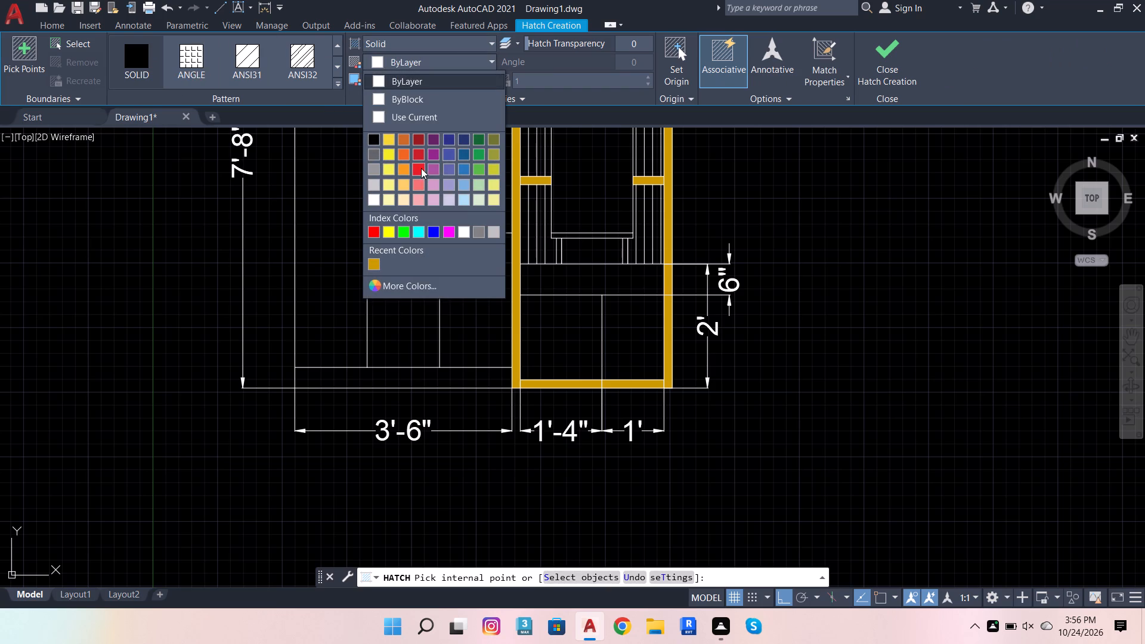
{"action": "left_click", "coordinate": [432, 187]}
{"action": "left_click", "coordinate": [402, 264]}
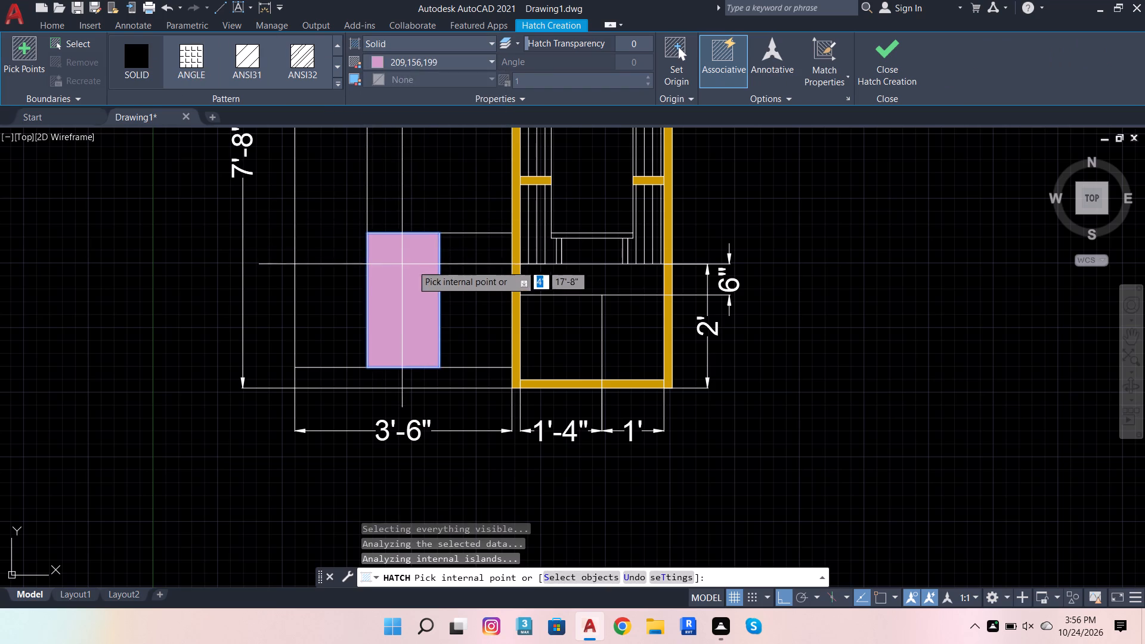
{"action": "left_click", "coordinate": [455, 270]}
{"action": "left_click", "coordinate": [349, 246]}
{"action": "scroll", "coordinate": [395, 295], "scroll_direction": "down", "scroll_amount": 4}
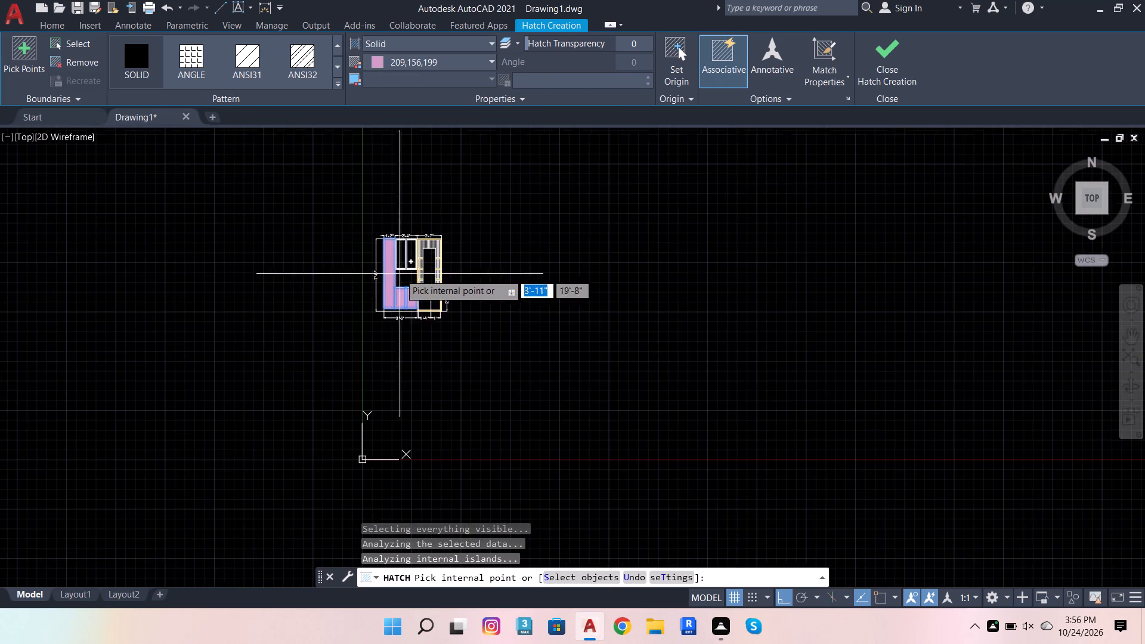
{"action": "scroll", "coordinate": [400, 273], "scroll_direction": "up", "scroll_amount": 4}
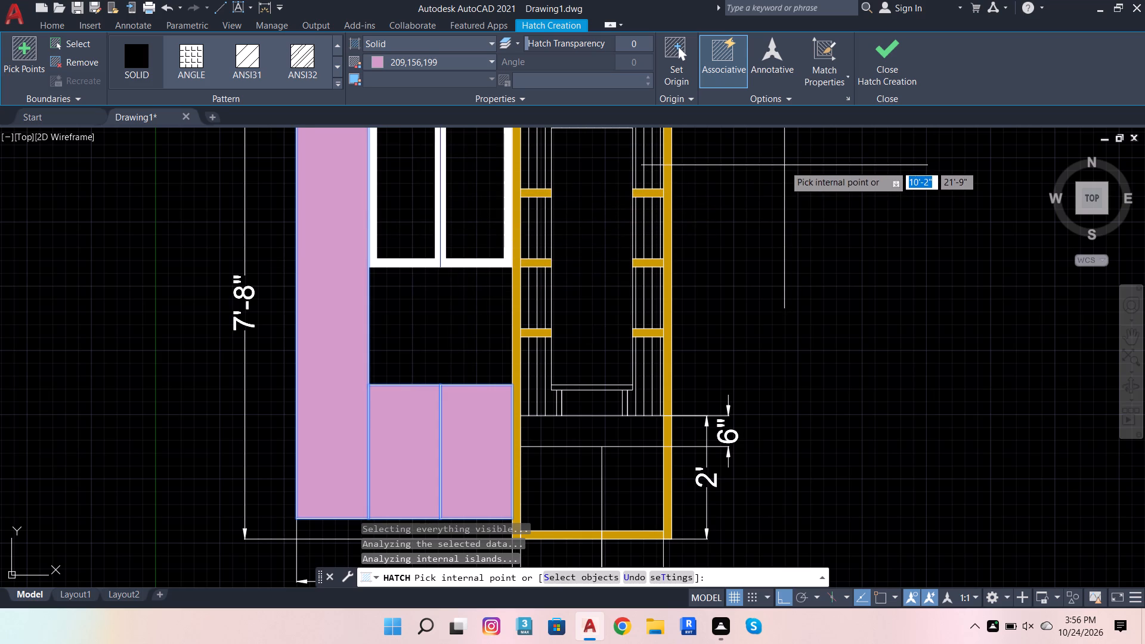
{"action": "key", "text": "Escape"}
Draw a 2' by 1" rectangle in the empty space beside the wardrobe's yellow-framed bay.
{"action": "scroll", "coordinate": [525, 358], "scroll_direction": "up", "scroll_amount": 1}
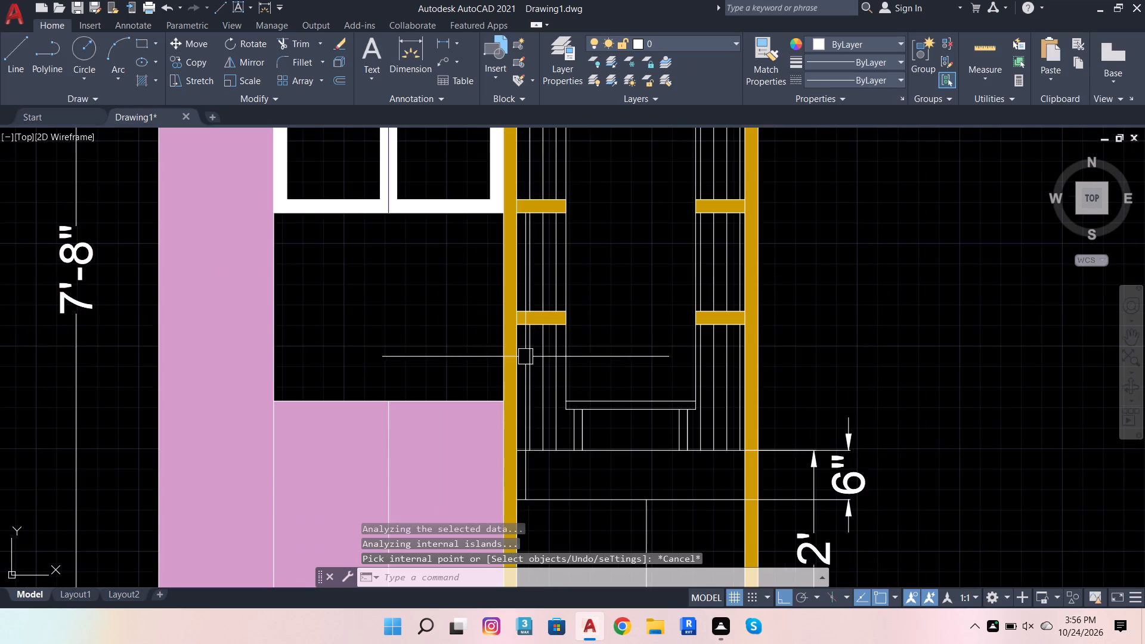
{"action": "scroll", "coordinate": [513, 361], "scroll_direction": "down", "scroll_amount": 2}
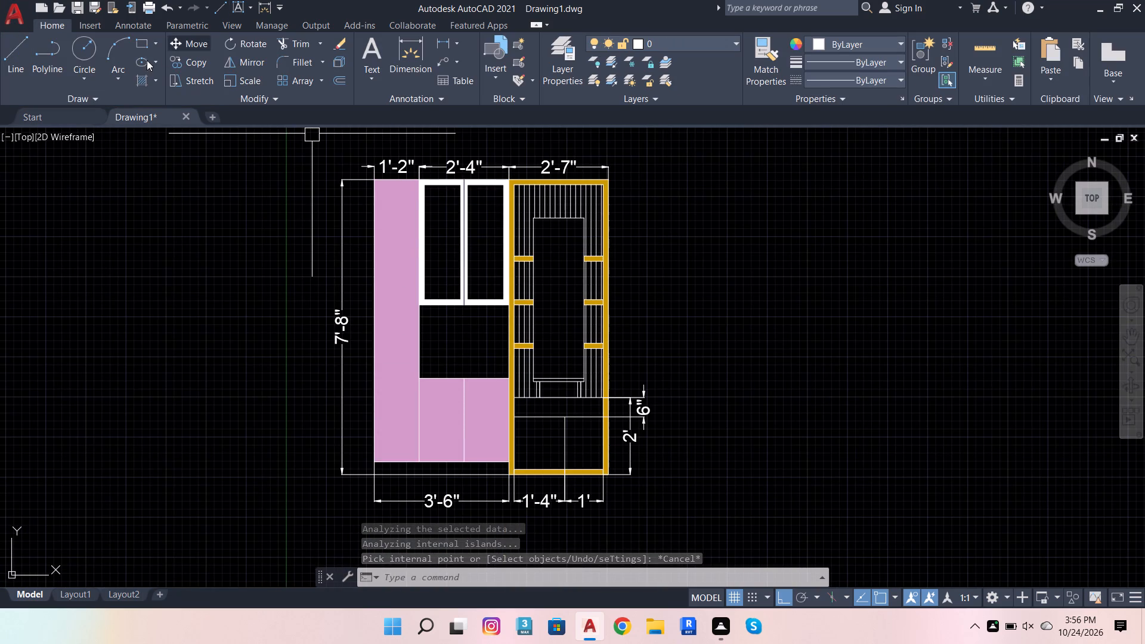
{"action": "left_click", "coordinate": [137, 46]}
{"action": "left_click", "coordinate": [713, 169]}
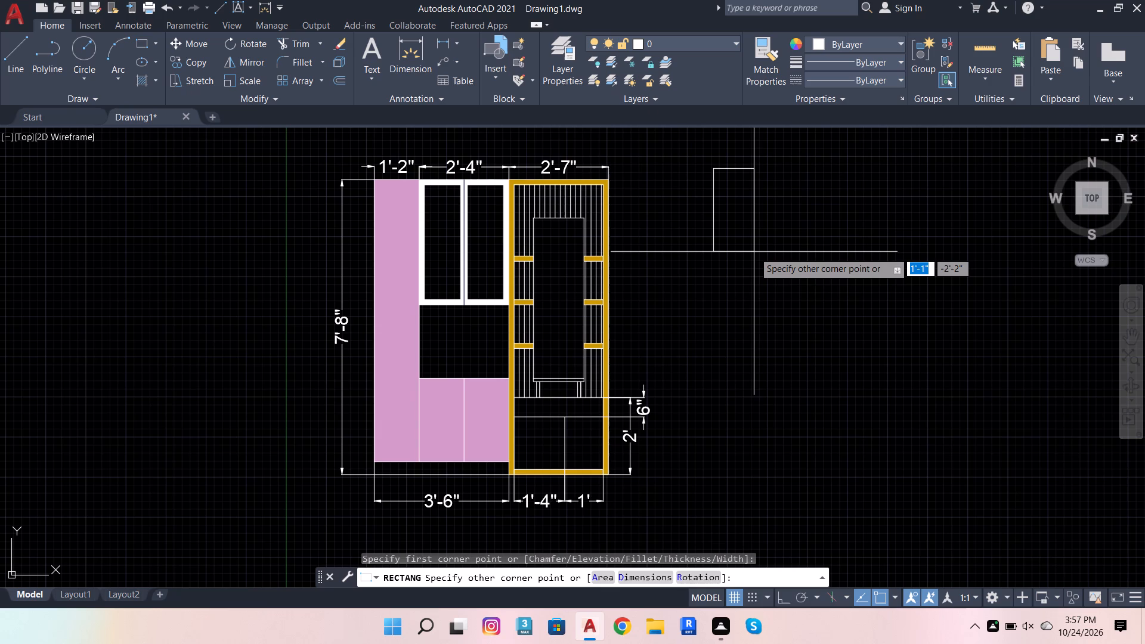
{"action": "type", "text": "2'"}
{"action": "type", "text": ",1"}
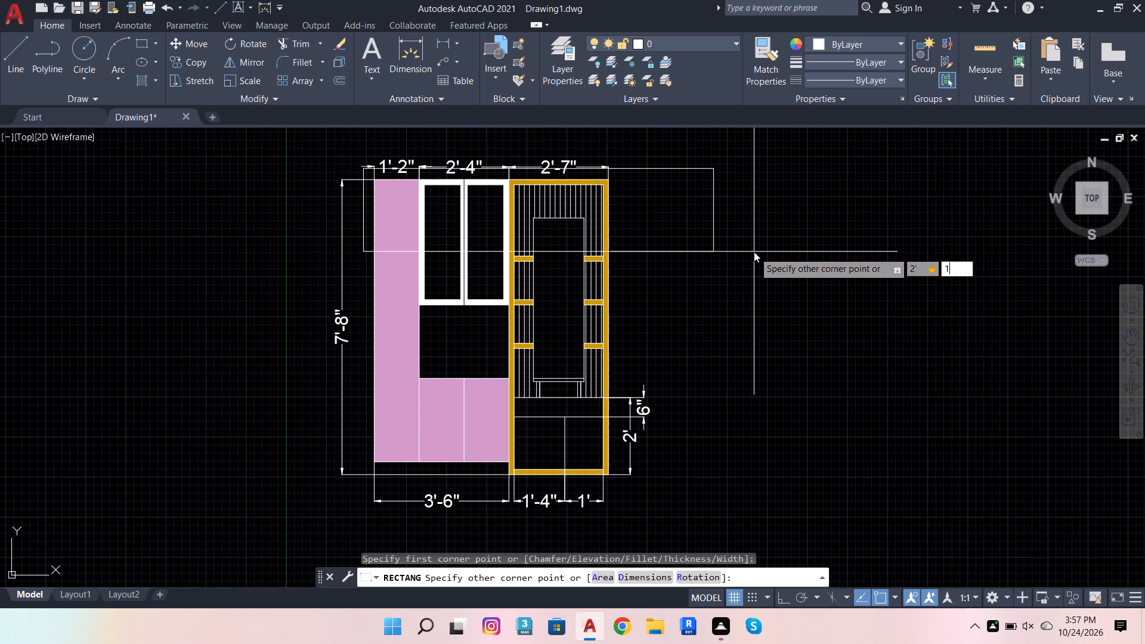
{"action": "key", "text": "Return"}
Rotate the thin rectangle about its lower-left corner so that it stands vertically, extending downward.
{"action": "left_click", "coordinate": [699, 144]}
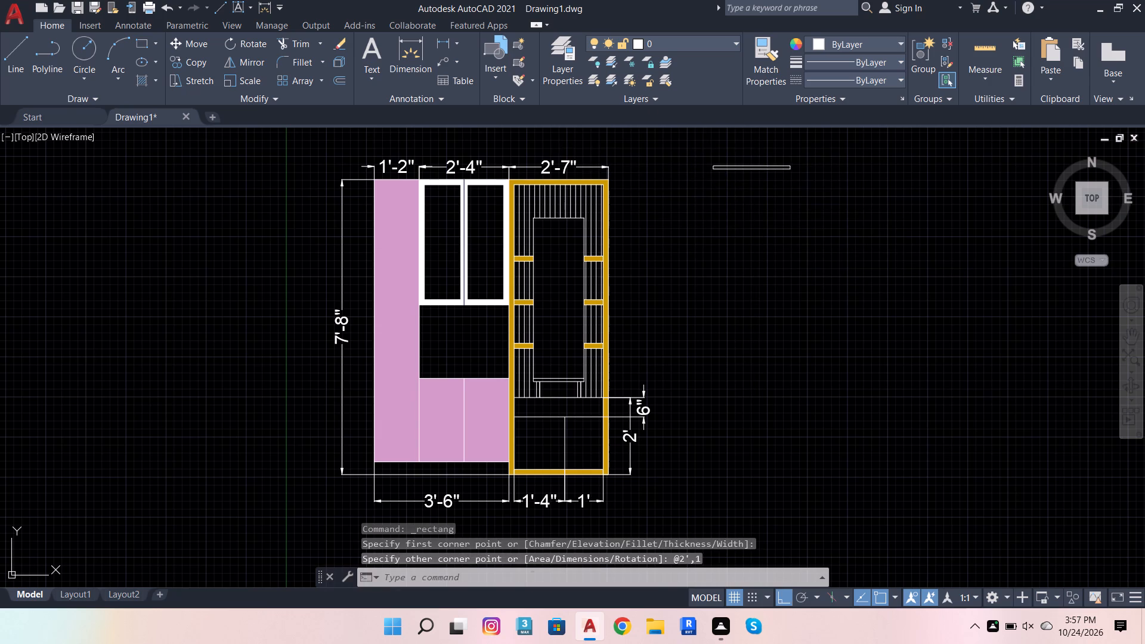
{"action": "left_click", "coordinate": [884, 227]}
{"action": "left_click", "coordinate": [228, 42]}
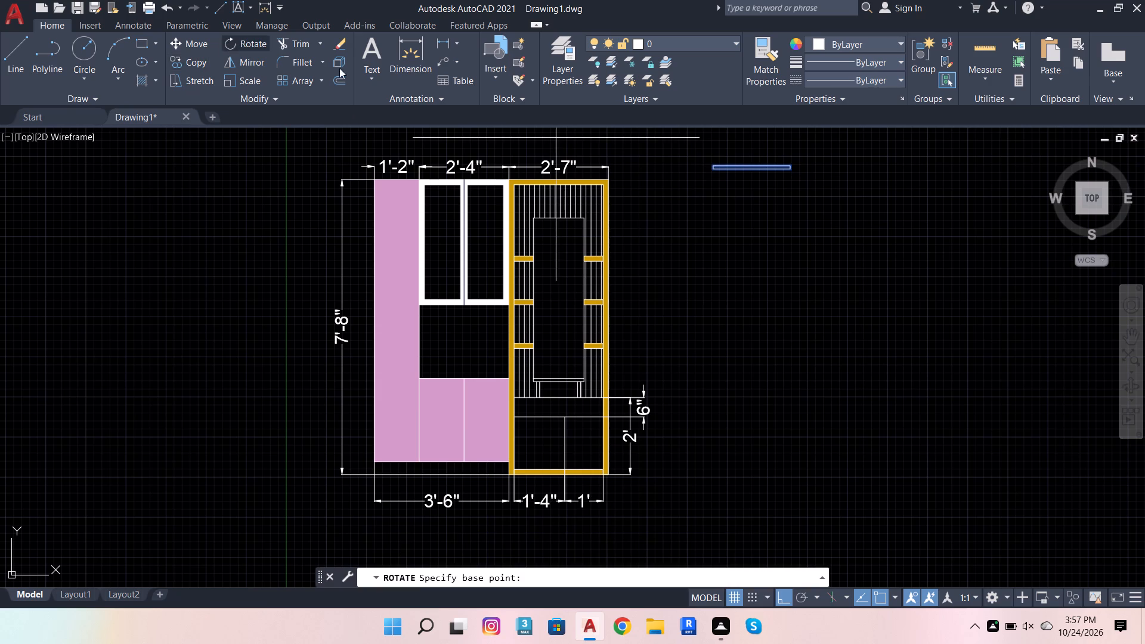
{"action": "left_click", "coordinate": [716, 171]}
{"action": "left_click", "coordinate": [727, 262]}
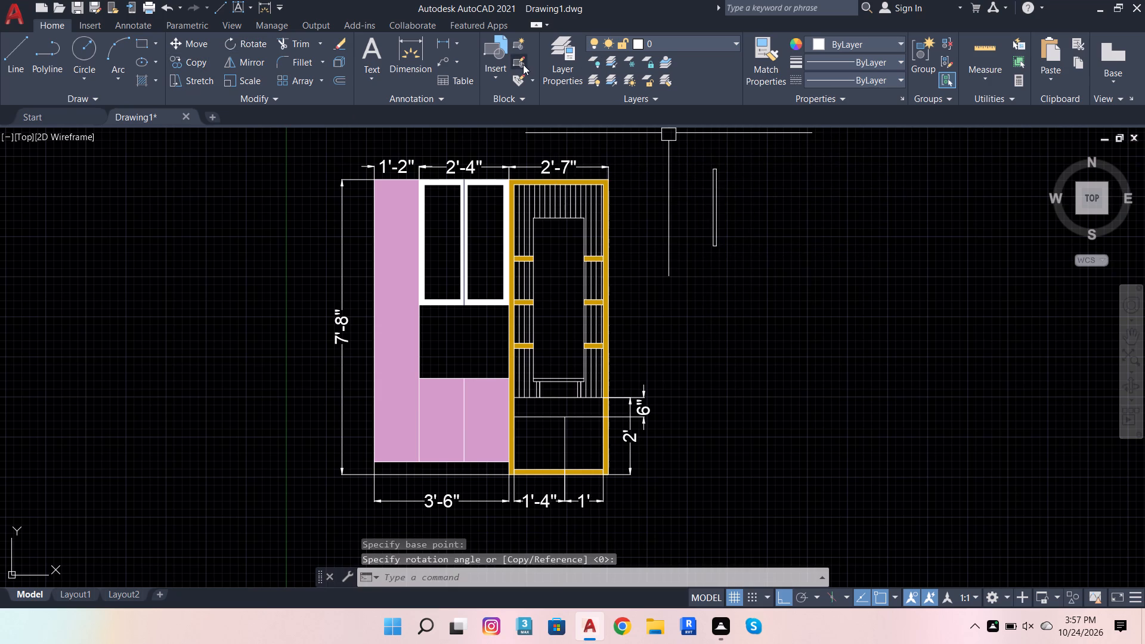
Hatch the thin upright rectangle with a solid white fill, colour 255,255,255.
{"action": "left_click", "coordinate": [144, 86]}
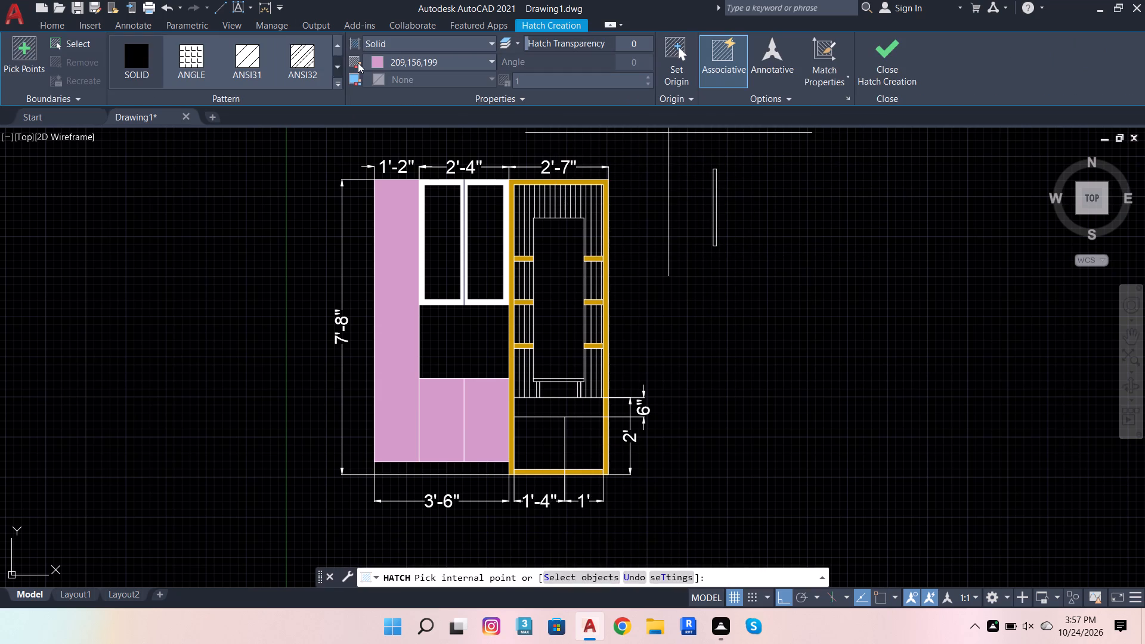
{"action": "left_click", "coordinate": [376, 60]}
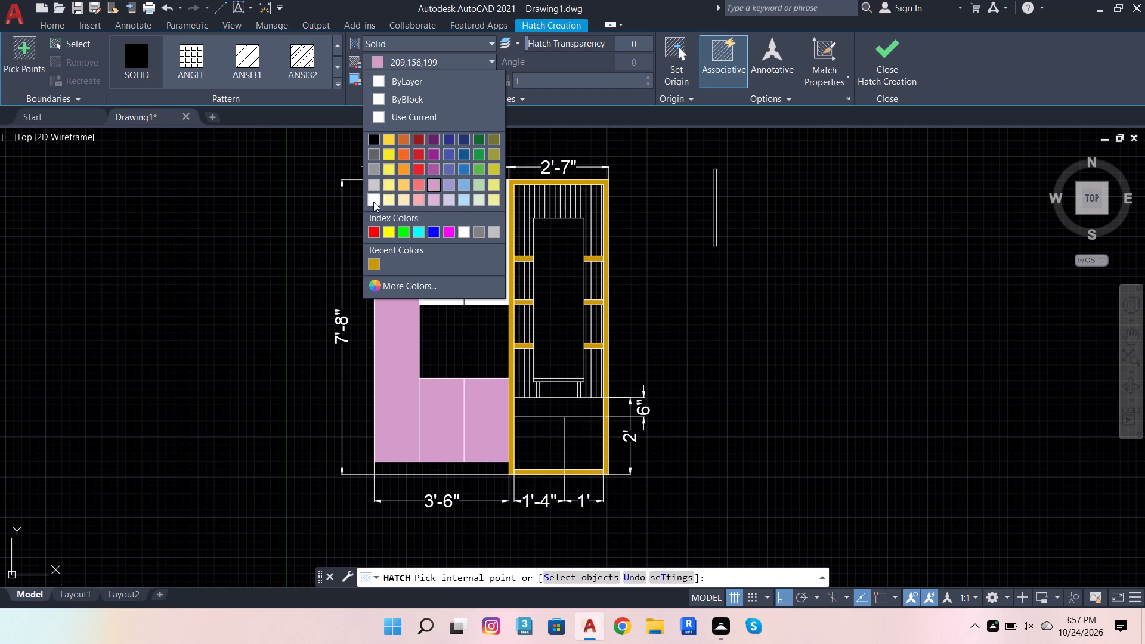
{"action": "left_click", "coordinate": [373, 202]}
{"action": "scroll", "coordinate": [718, 185], "scroll_direction": "up", "scroll_amount": 3}
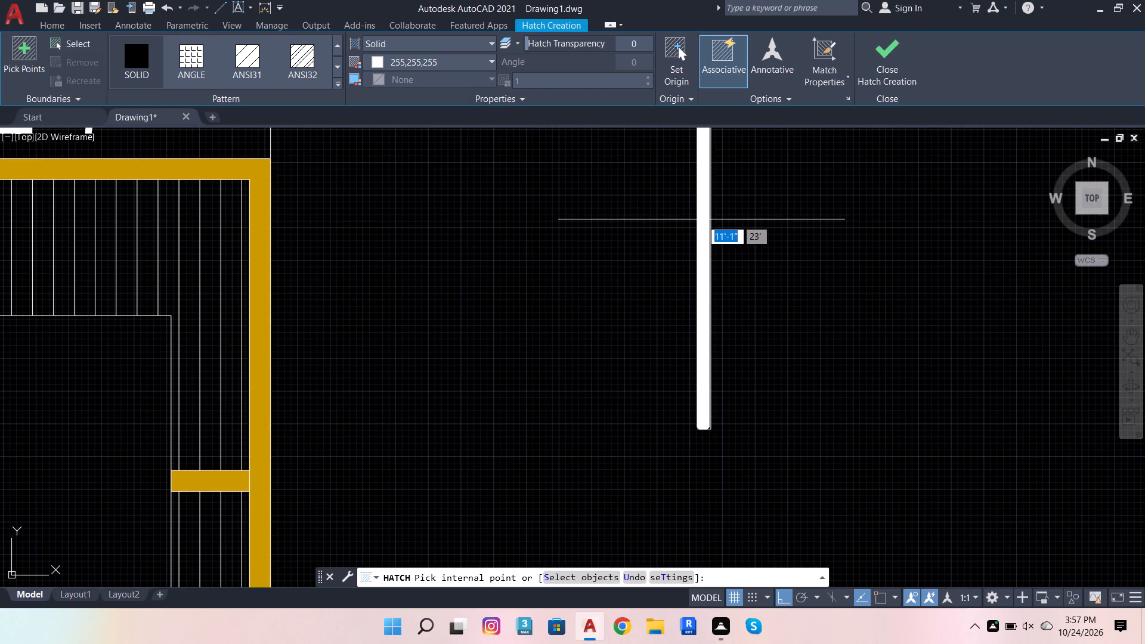
{"action": "left_click", "coordinate": [703, 221]}
{"action": "scroll", "coordinate": [680, 213], "scroll_direction": "down", "scroll_amount": 3}
{"action": "key", "text": "Escape"}
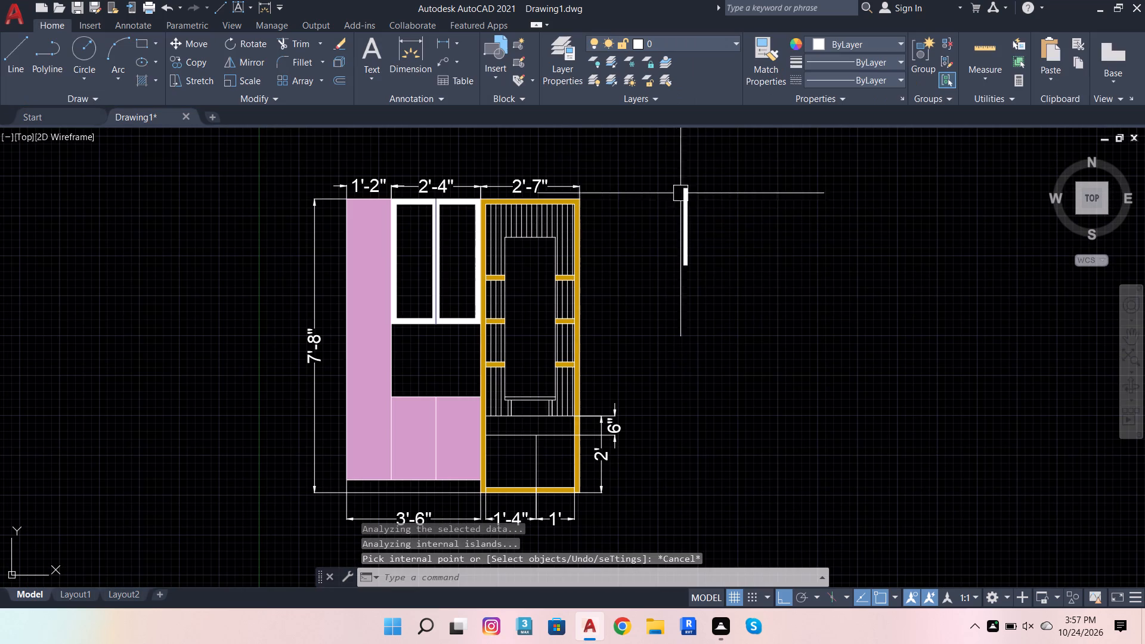
Define a block named SDFDGHJ from the thin rectangle and its white hatch.
{"action": "left_click", "coordinate": [666, 173]}
{"action": "left_click", "coordinate": [716, 302]}
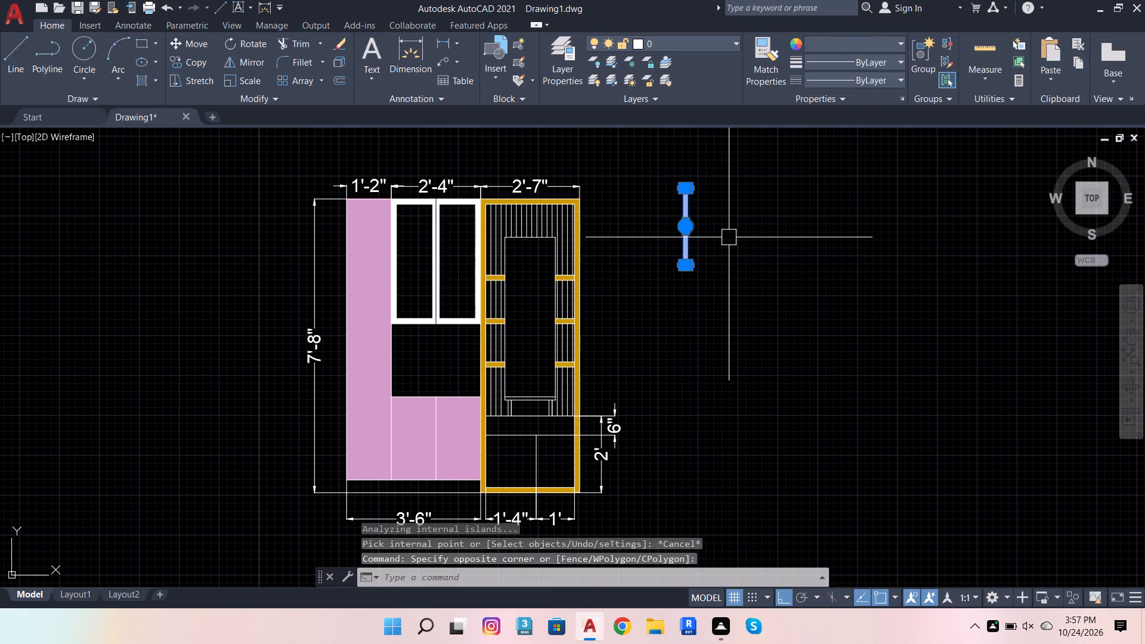
{"action": "key", "text": "b"}
{"action": "left_click", "coordinate": [775, 270]}
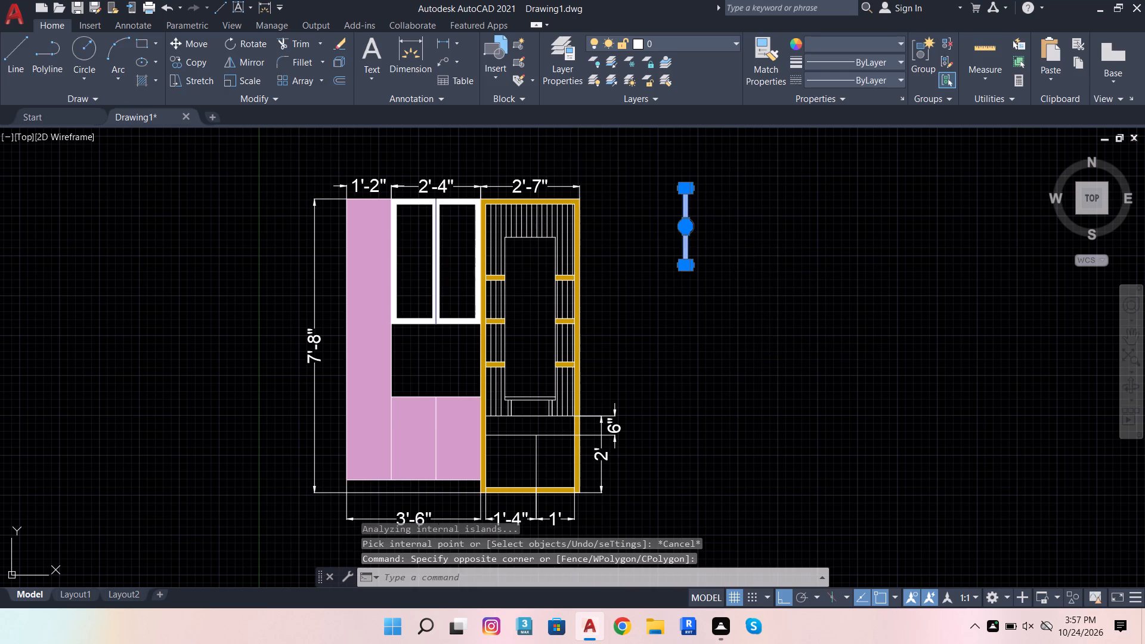
{"action": "type", "text": "SDFDGHJ"}
{"action": "left_click", "coordinate": [640, 437]}
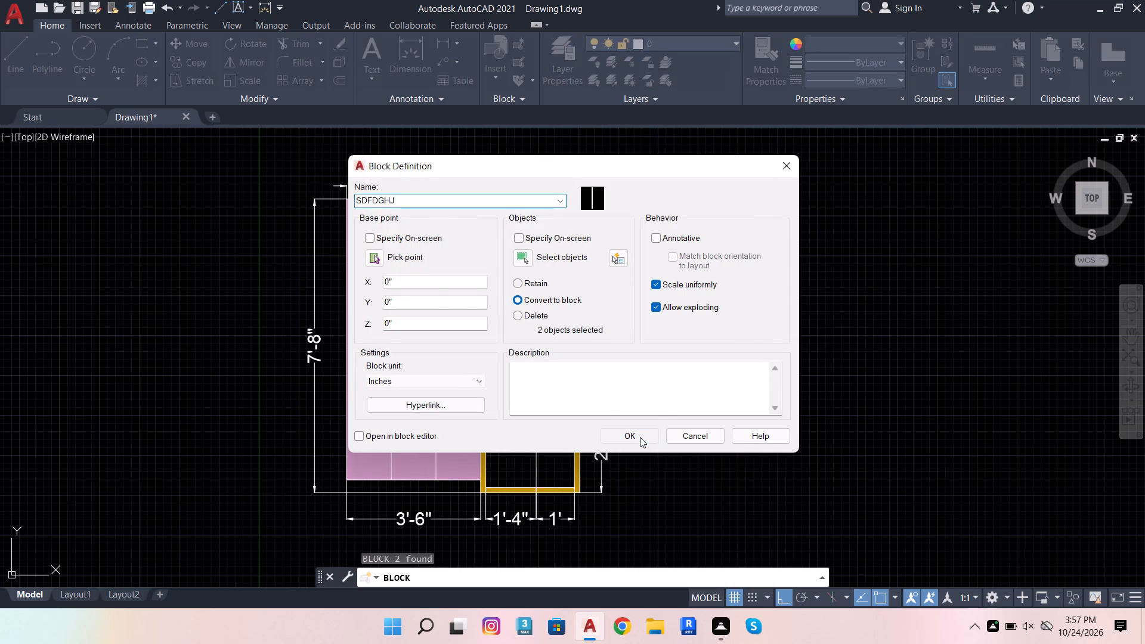
With Ortho off, move the handle block into the pink 1'-2" bay near its inner edge, its top just below the white frame.
{"action": "left_click", "coordinate": [683, 237]}
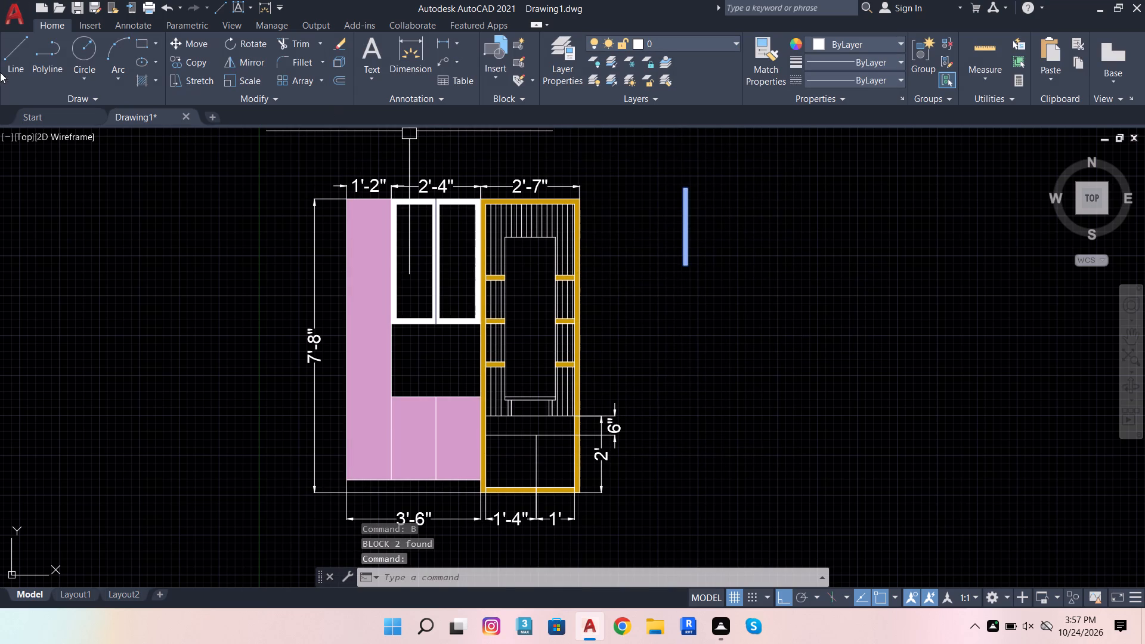
{"action": "left_click", "coordinate": [193, 46]}
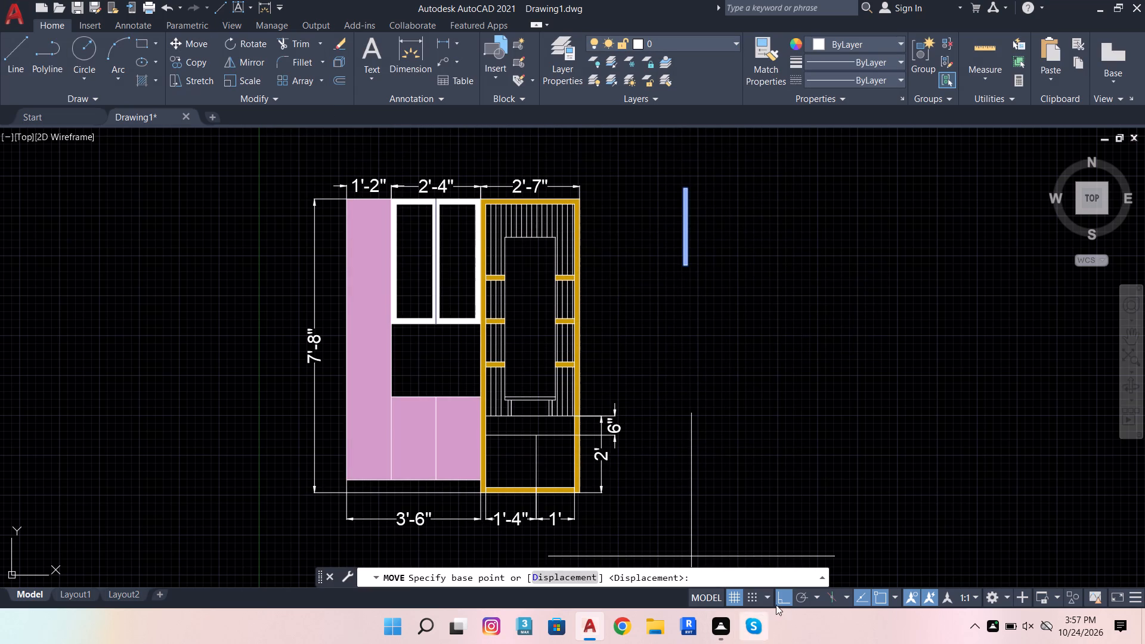
{"action": "left_click", "coordinate": [783, 600]}
{"action": "scroll", "coordinate": [682, 212], "scroll_direction": "up", "scroll_amount": 5}
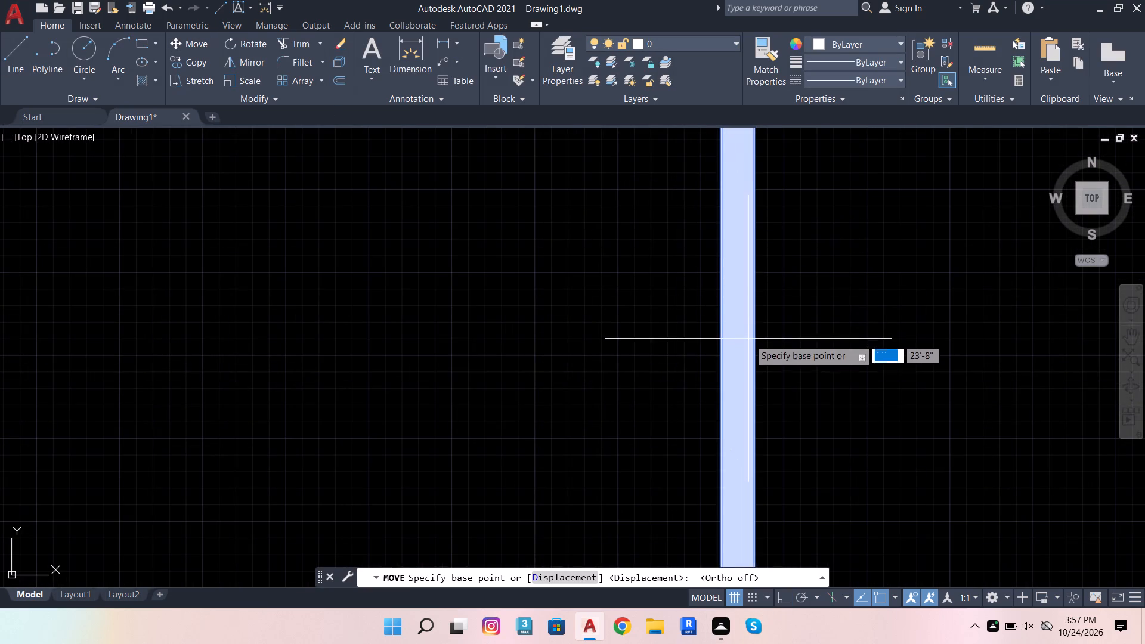
{"action": "left_click", "coordinate": [748, 343]}
{"action": "scroll", "coordinate": [836, 251], "scroll_direction": "down", "scroll_amount": 4}
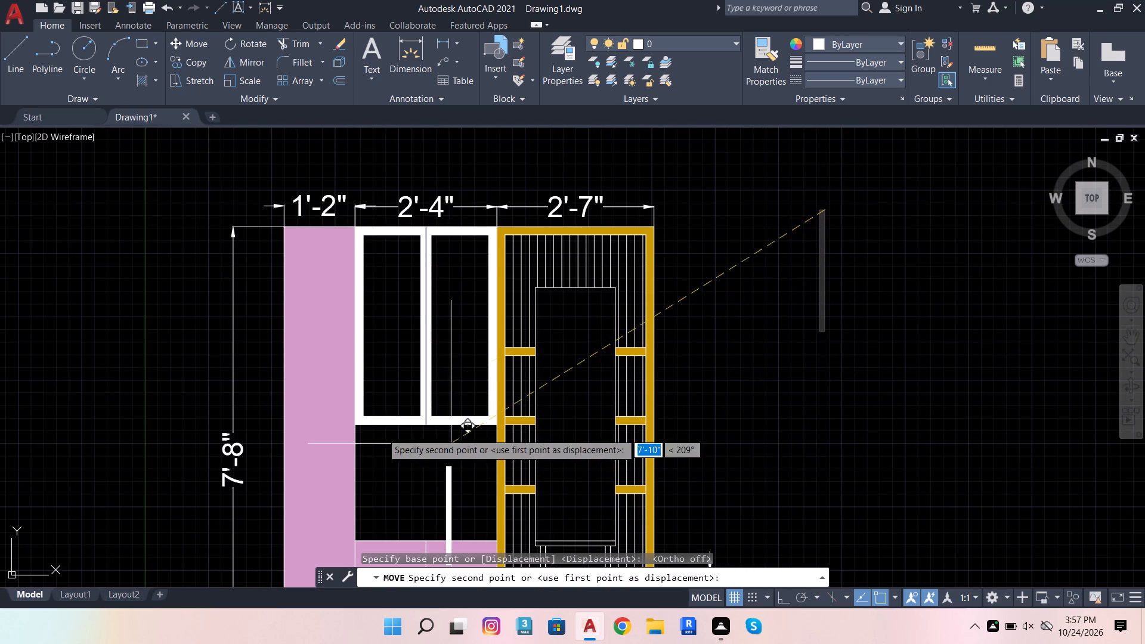
{"action": "scroll", "coordinate": [341, 386], "scroll_direction": "up", "scroll_amount": 4}
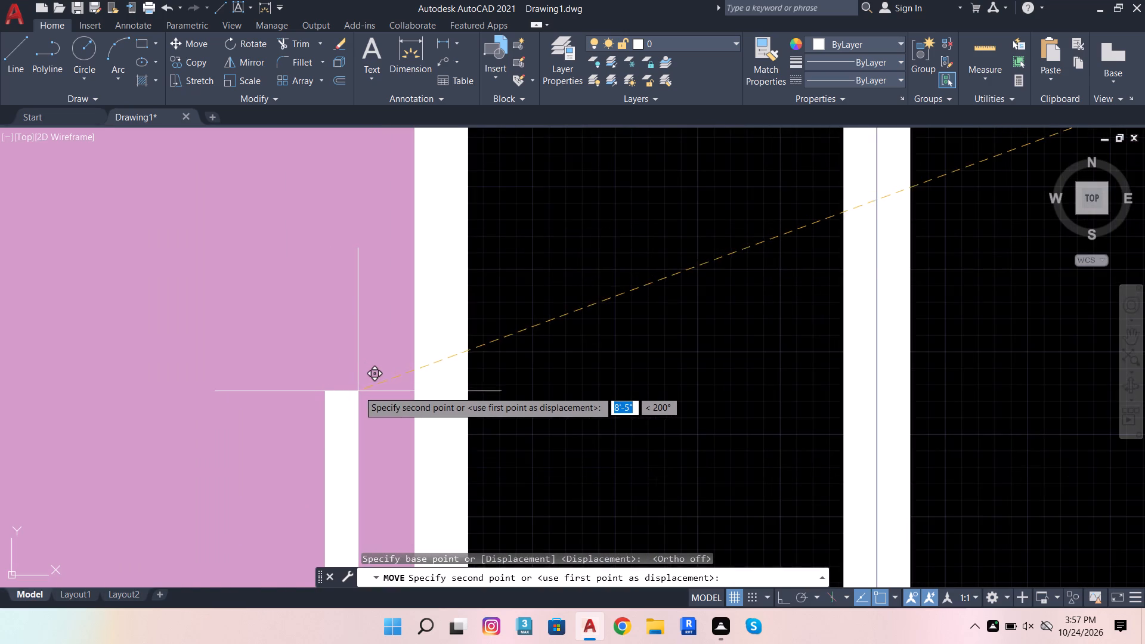
{"action": "scroll", "coordinate": [358, 391], "scroll_direction": "down", "scroll_amount": 5}
{"action": "scroll", "coordinate": [354, 419], "scroll_direction": "up", "scroll_amount": 1}
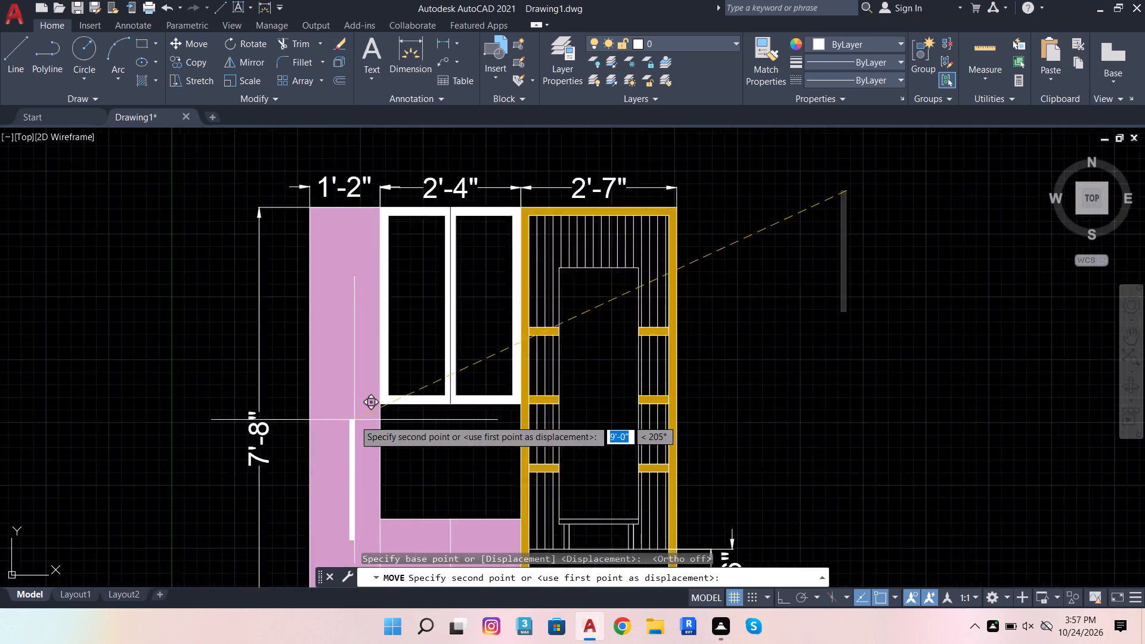
{"action": "scroll", "coordinate": [354, 420], "scroll_direction": "up", "scroll_amount": 2}
{"action": "left_click", "coordinate": [401, 388]}
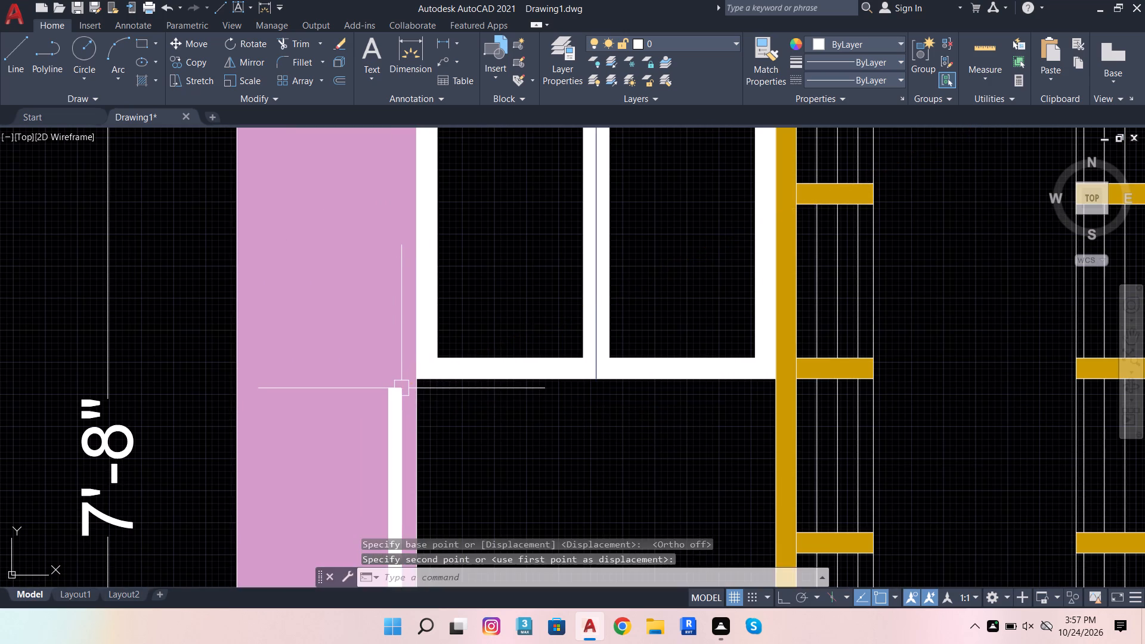
In block SDFDGHJ, scale the handle down to about three-quarters of its size from its top-right corner, and save the block changes.
{"action": "scroll", "coordinate": [470, 306], "scroll_direction": "down", "scroll_amount": 3}
{"action": "scroll", "coordinate": [460, 394], "scroll_direction": "up", "scroll_amount": 4}
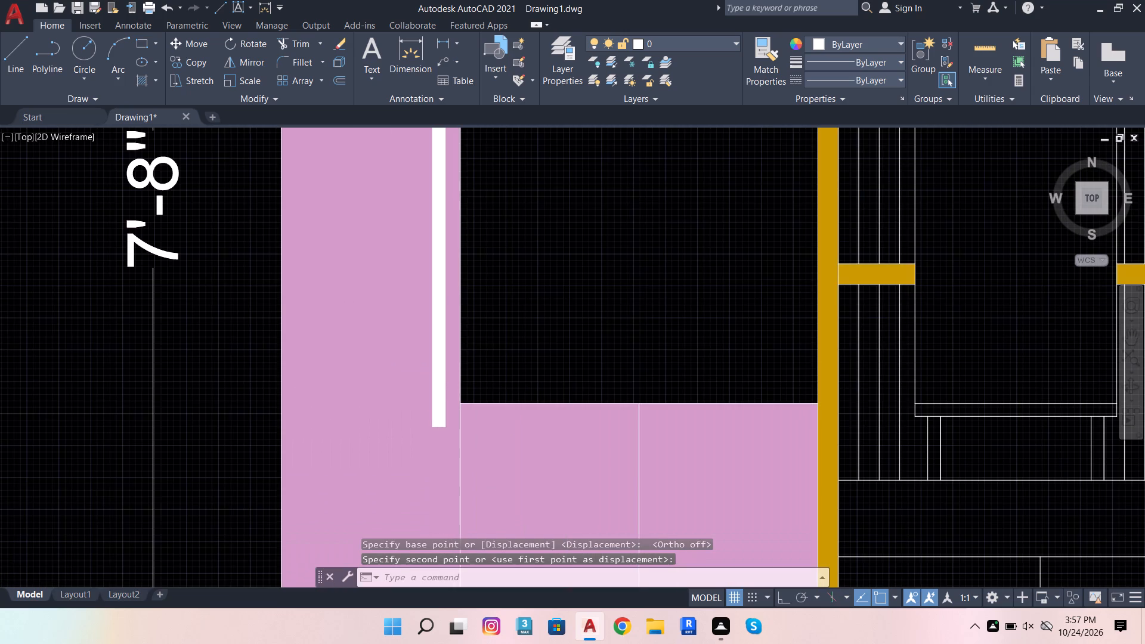
{"action": "double_click", "coordinate": [442, 388]}
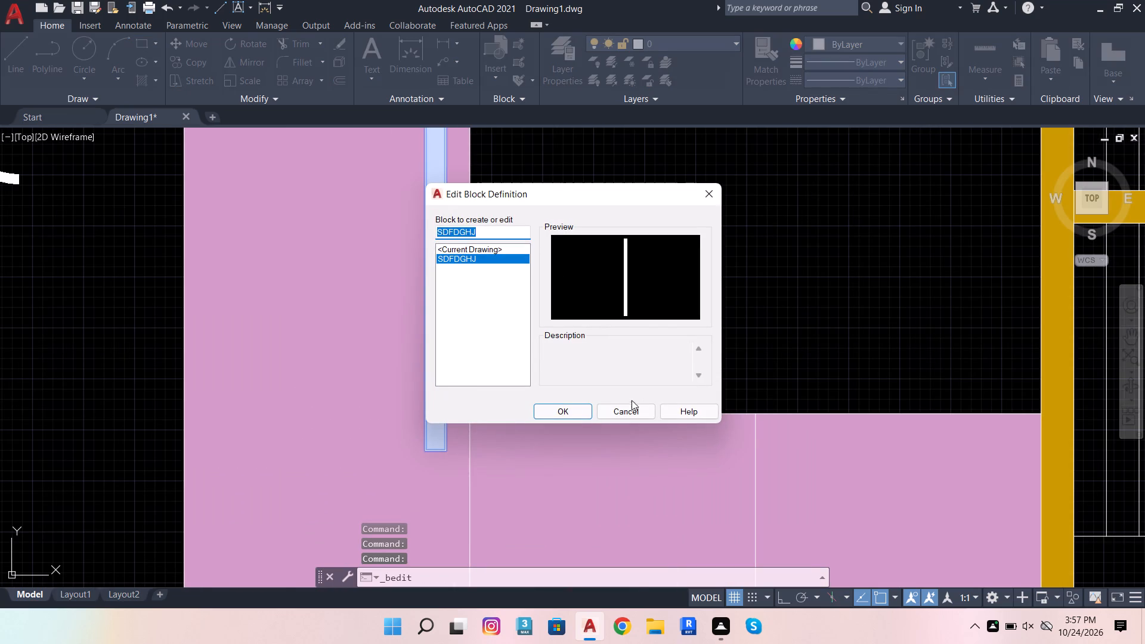
{"action": "left_click", "coordinate": [581, 410]}
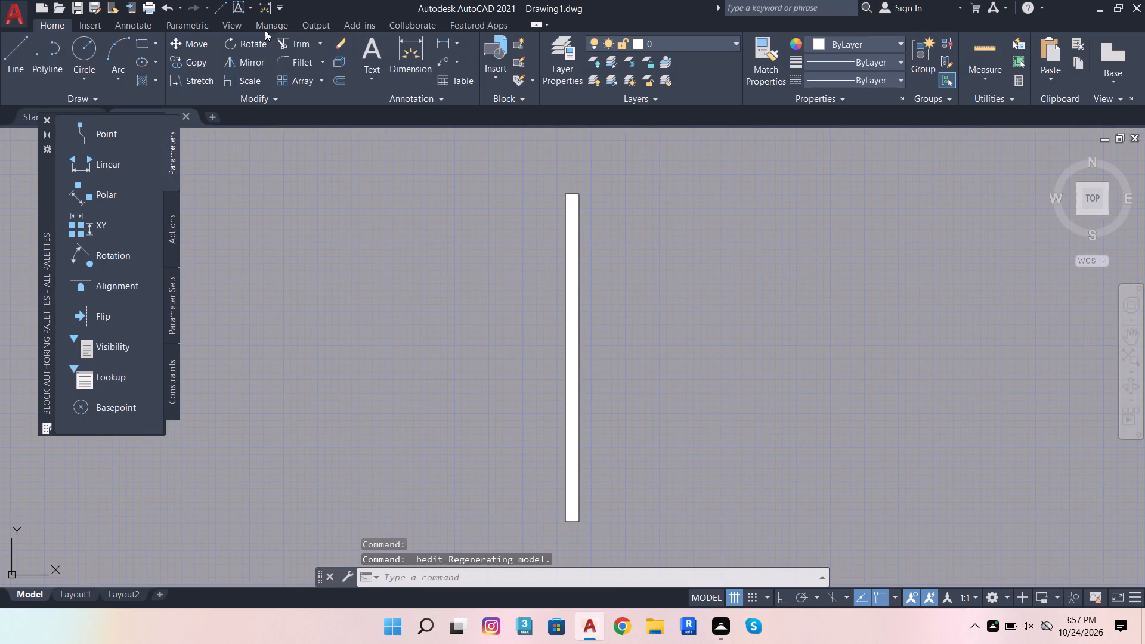
{"action": "left_click", "coordinate": [61, 29]}
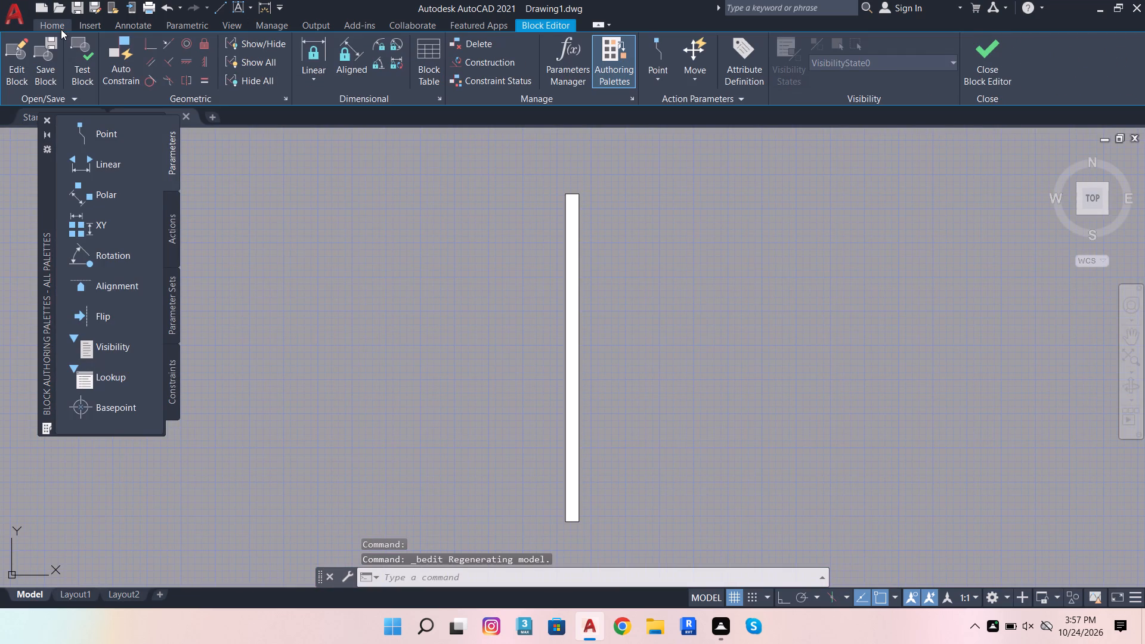
{"action": "left_click", "coordinate": [250, 81]}
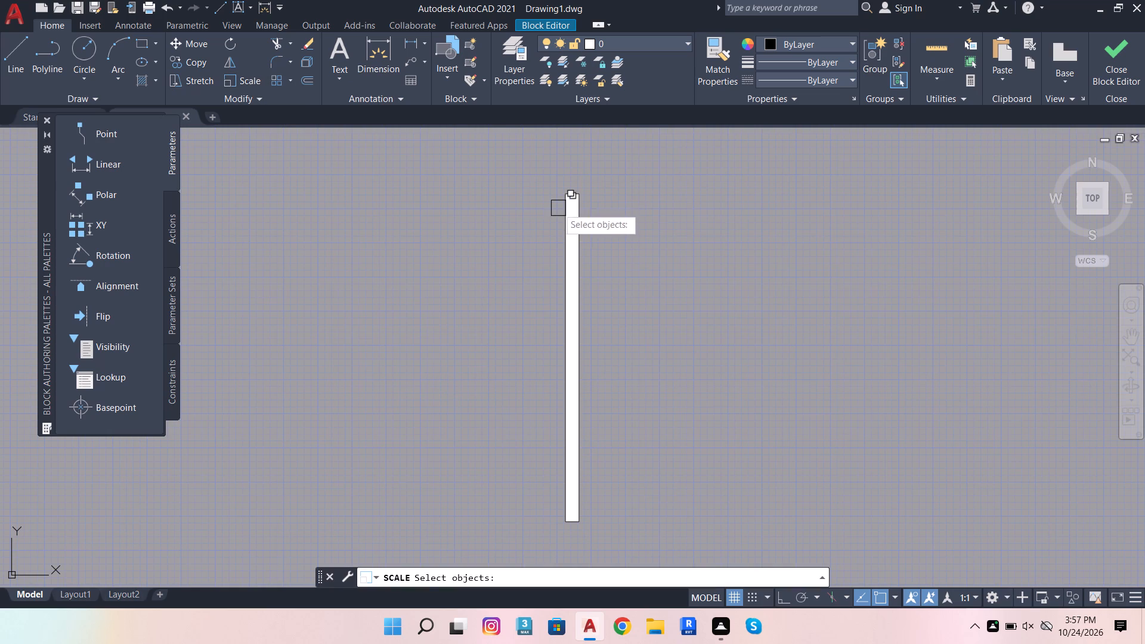
{"action": "key", "text": "Escape"}
{"action": "left_click", "coordinate": [537, 169]}
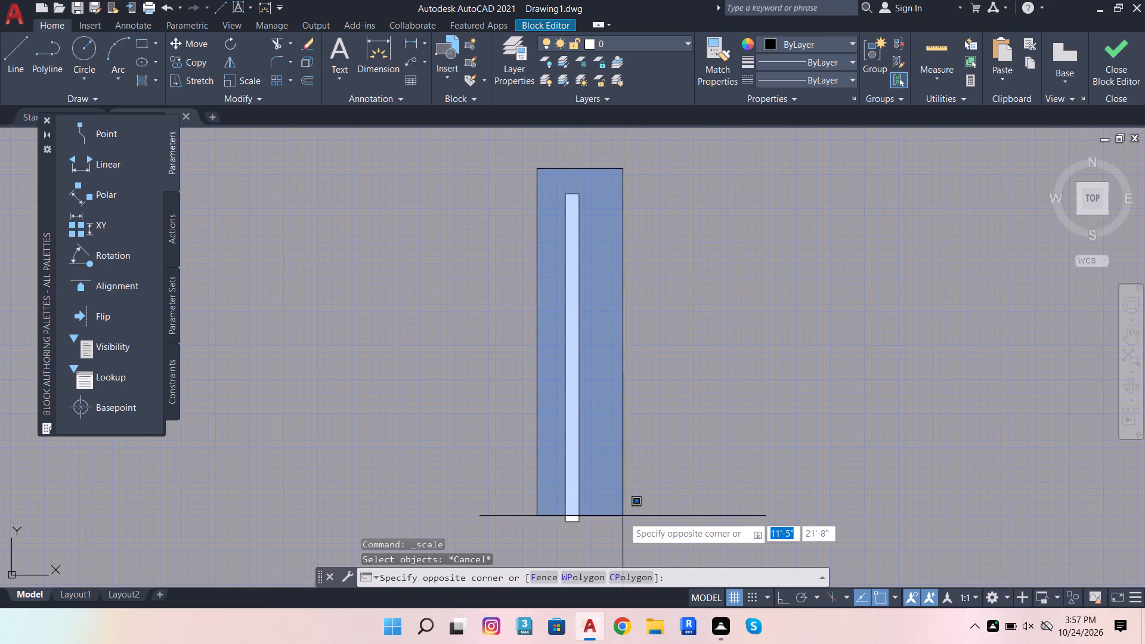
{"action": "left_click", "coordinate": [629, 531]}
{"action": "left_click", "coordinate": [231, 76]}
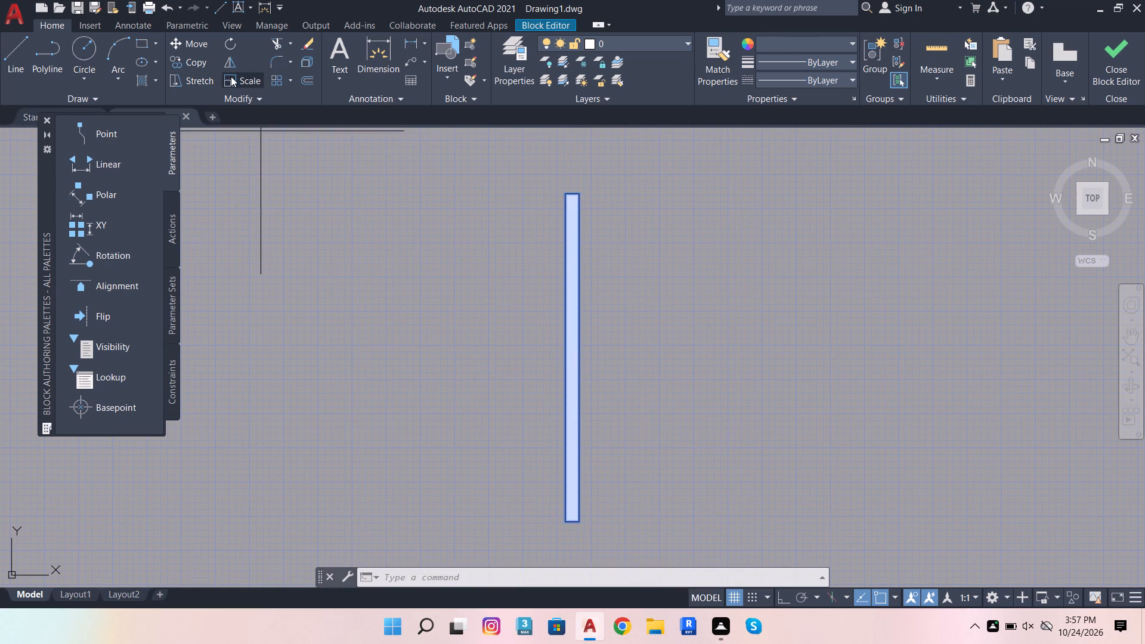
{"action": "left_click", "coordinate": [576, 191]}
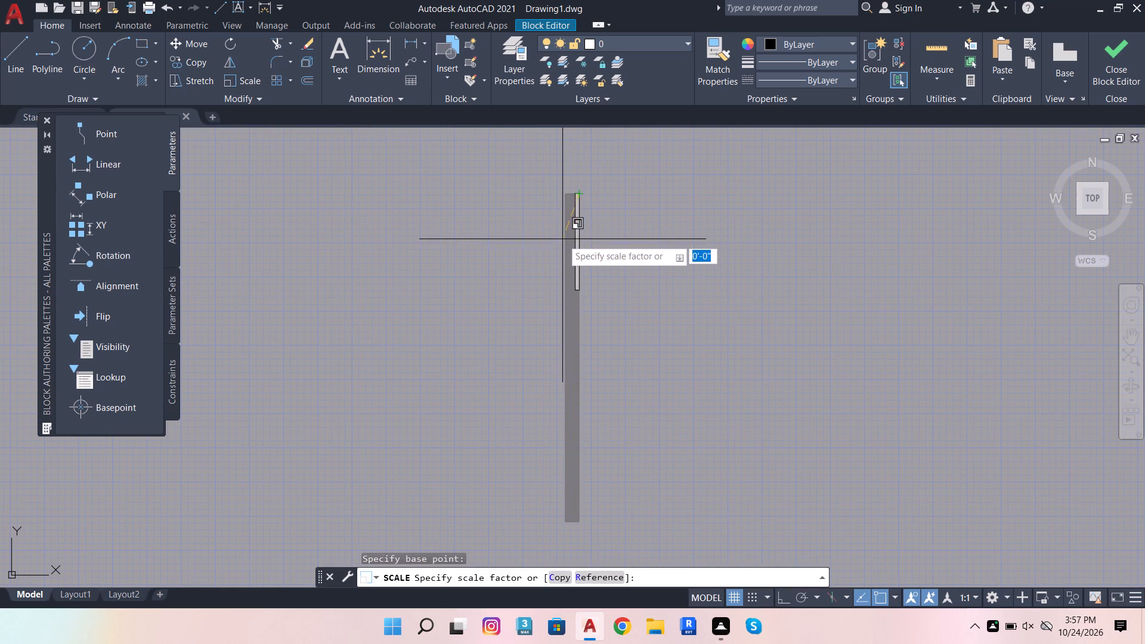
{"action": "left_click", "coordinate": [540, 313]}
{"action": "left_click", "coordinate": [1125, 56]}
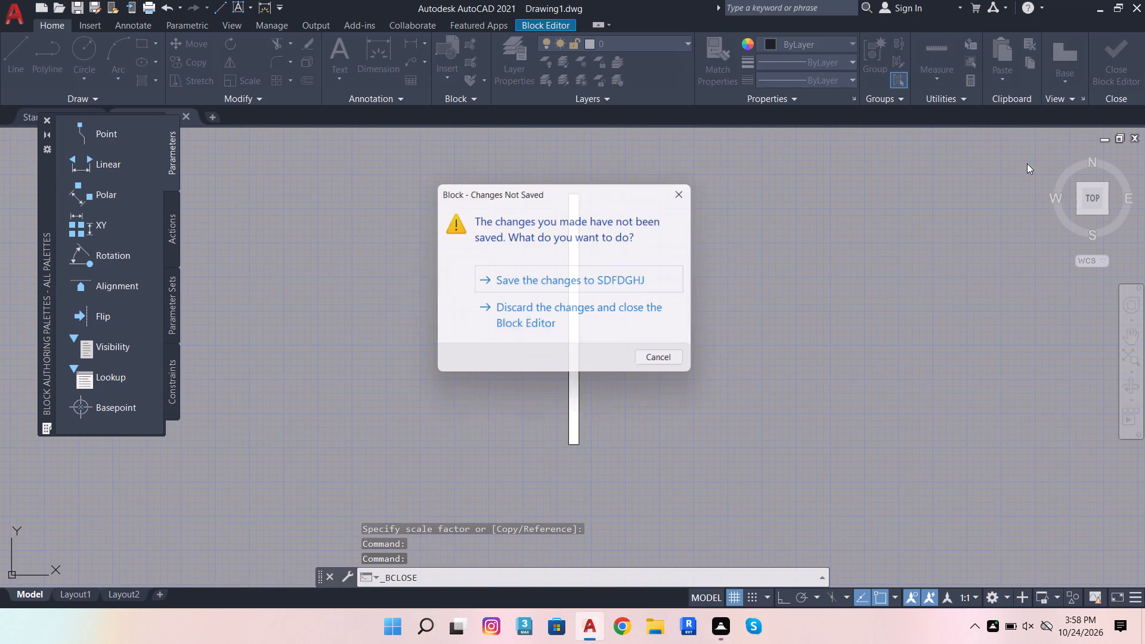
{"action": "left_click", "coordinate": [643, 270]}
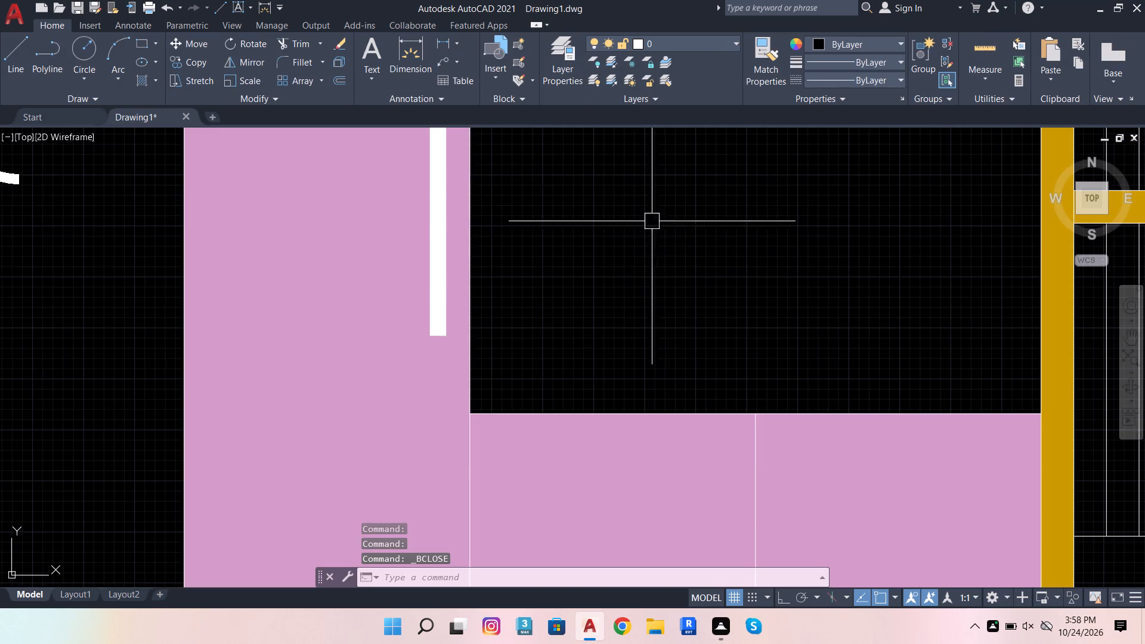
Draw an upright rectangle 1" wide and 6" high in the empty space to the right of the wardrobe.
{"action": "scroll", "coordinate": [634, 198], "scroll_direction": "down", "scroll_amount": 2}
{"action": "scroll", "coordinate": [633, 287], "scroll_direction": "down", "scroll_amount": 3}
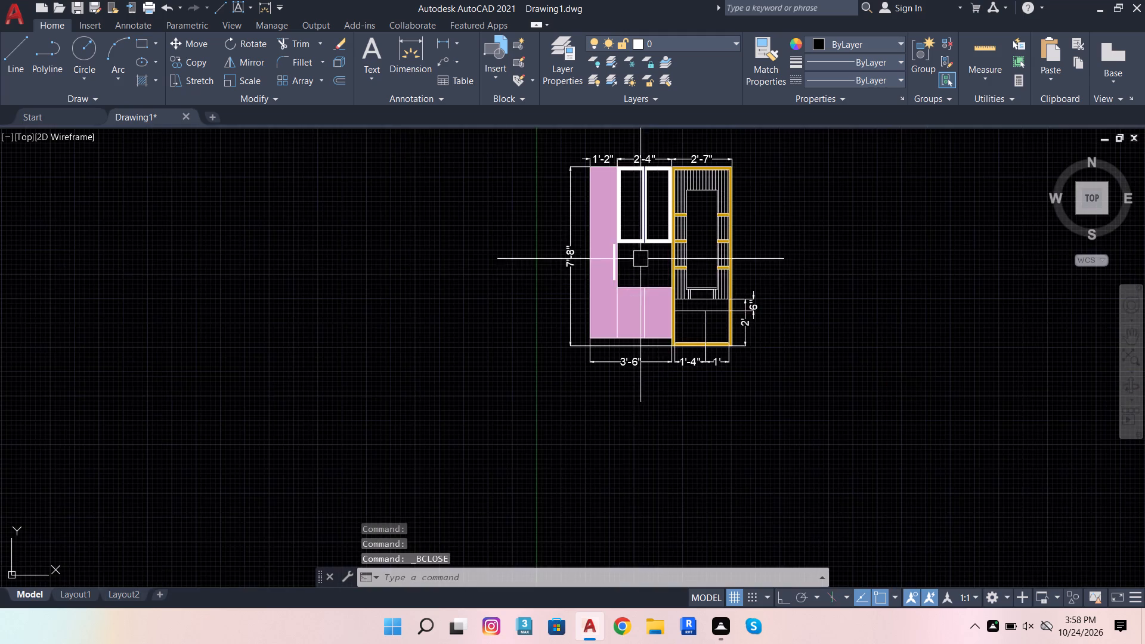
{"action": "scroll", "coordinate": [639, 258], "scroll_direction": "up", "scroll_amount": 3}
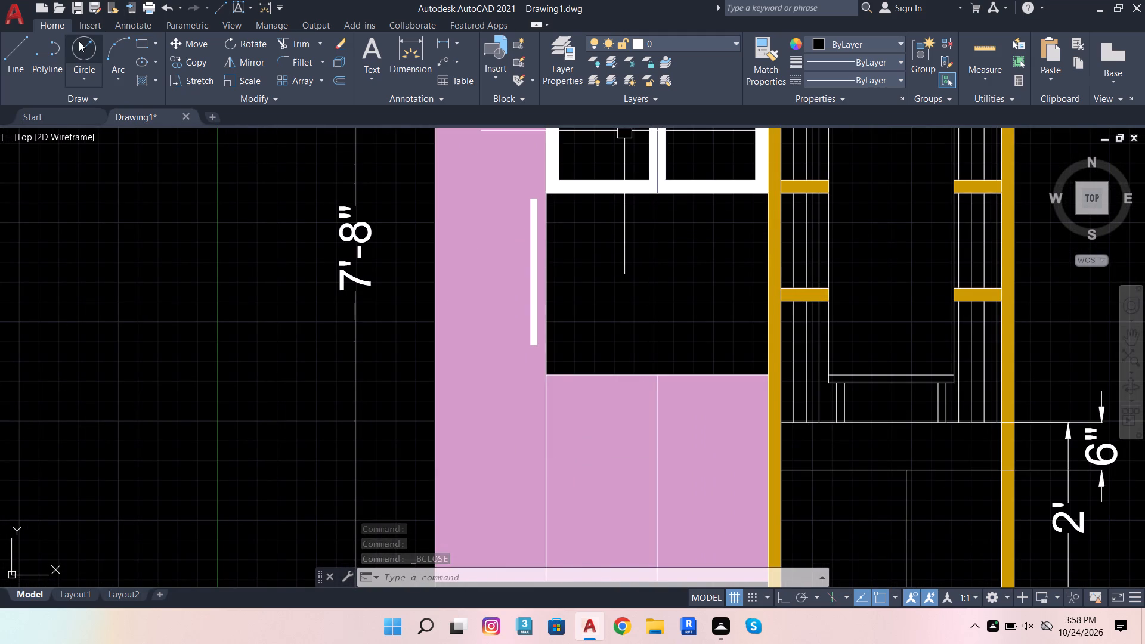
{"action": "left_click", "coordinate": [138, 51]}
{"action": "scroll", "coordinate": [477, 179], "scroll_direction": "down", "scroll_amount": 4}
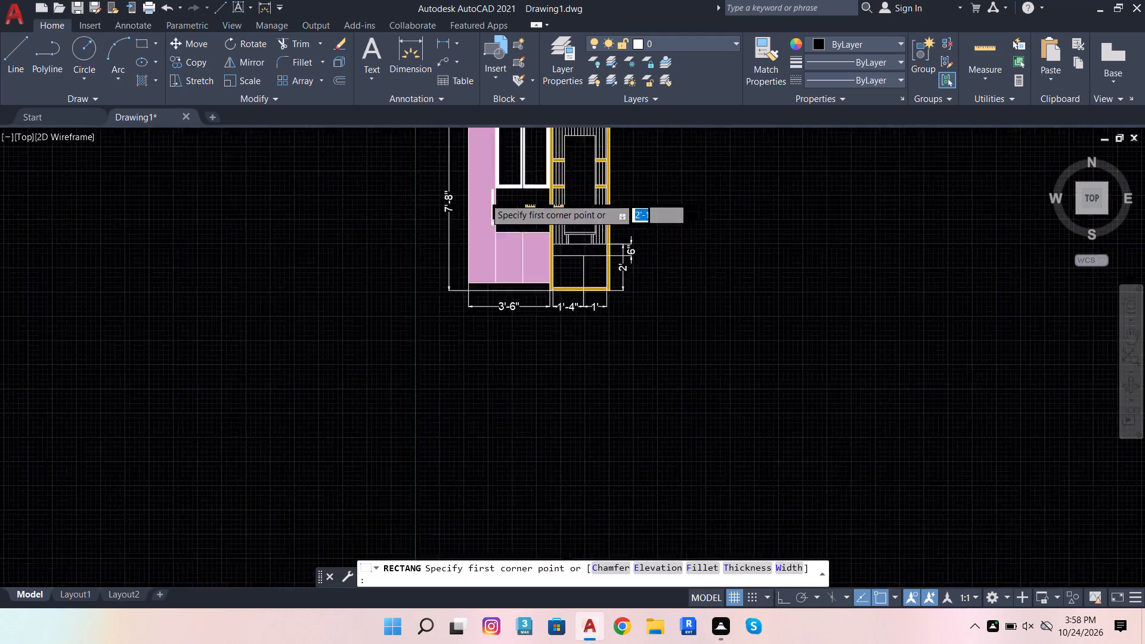
{"action": "scroll", "coordinate": [630, 199], "scroll_direction": "up", "scroll_amount": 2}
{"action": "left_click", "coordinate": [631, 199]}
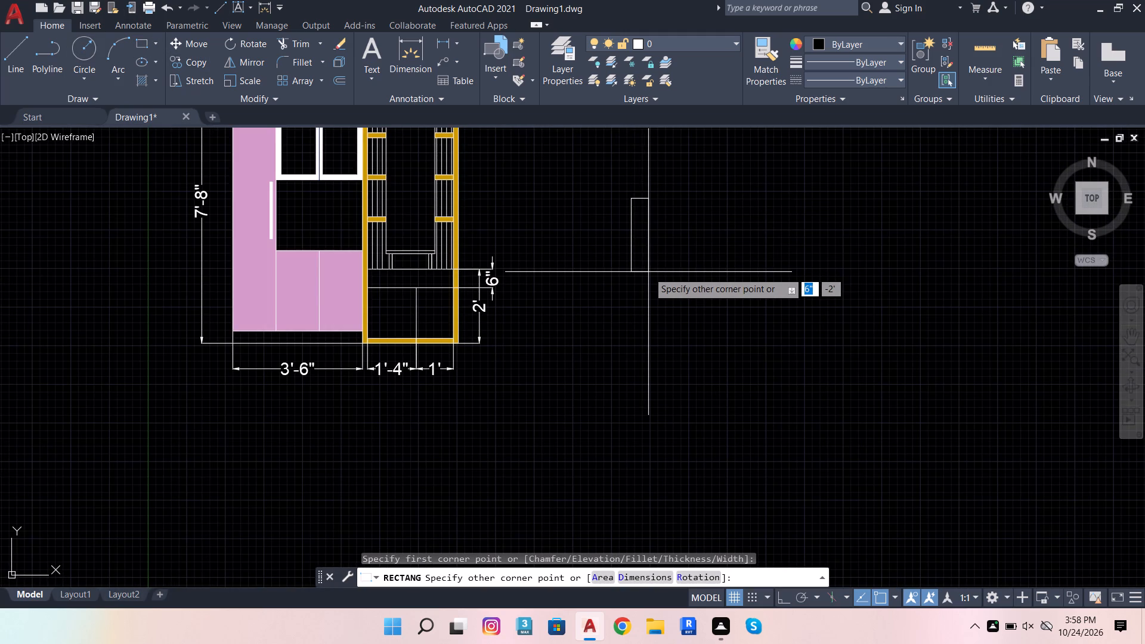
{"action": "type", "text": "1'"}
{"action": "key", "text": "BackSpace"}
{"action": "key", "text": "comma"}
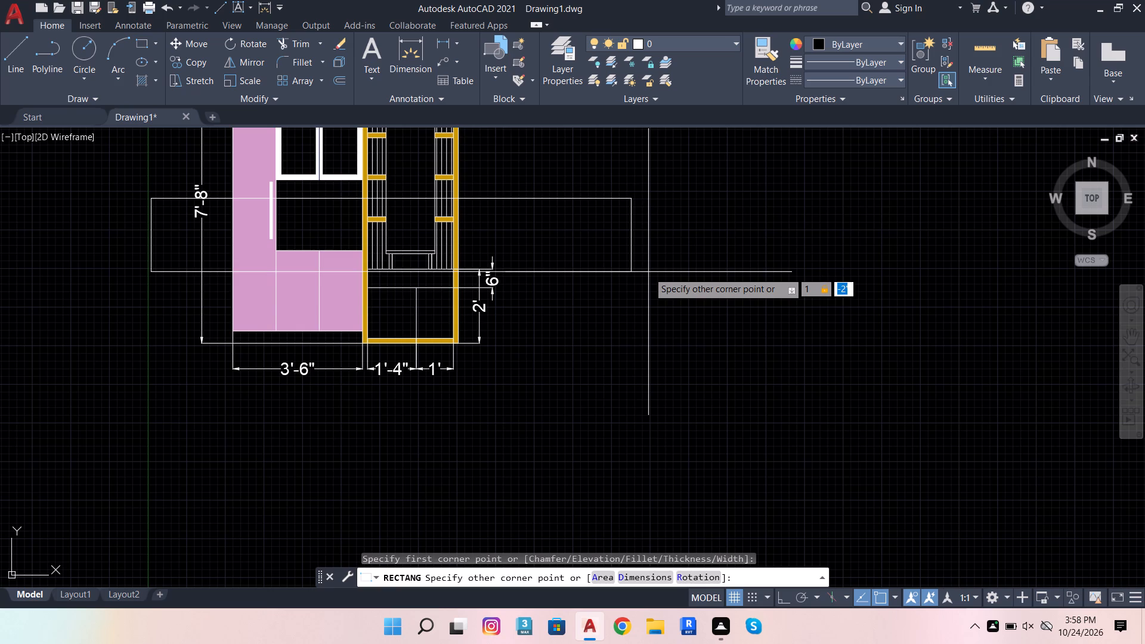
{"action": "key", "text": "6"}
{"action": "key", "text": "Return"}
Hatch the 1" by 6" rectangle with a solid white fill, colour 255,255,255.
{"action": "scroll", "coordinate": [651, 173], "scroll_direction": "up", "scroll_amount": 2}
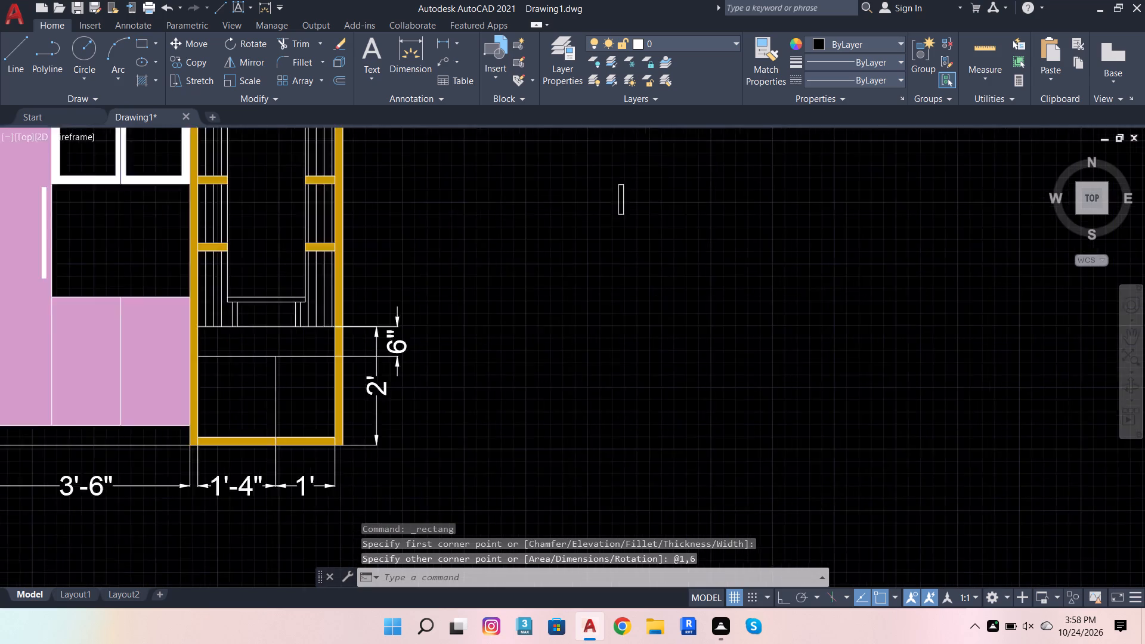
{"action": "scroll", "coordinate": [651, 173], "scroll_direction": "up", "scroll_amount": 2}
{"action": "left_click", "coordinate": [146, 79]}
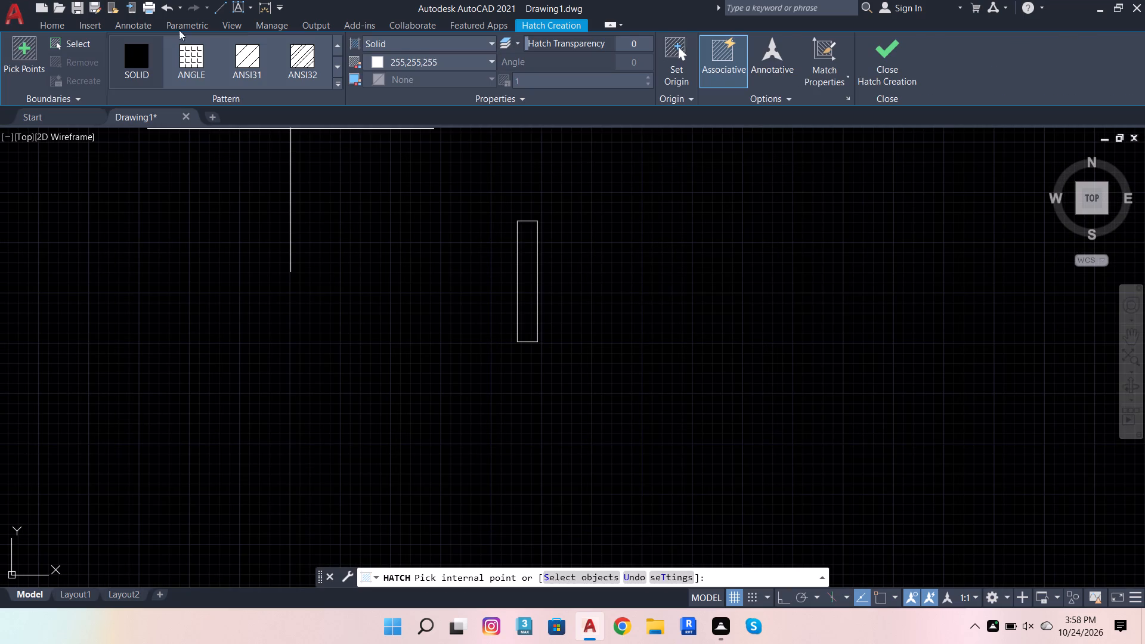
{"action": "left_click", "coordinate": [369, 63]}
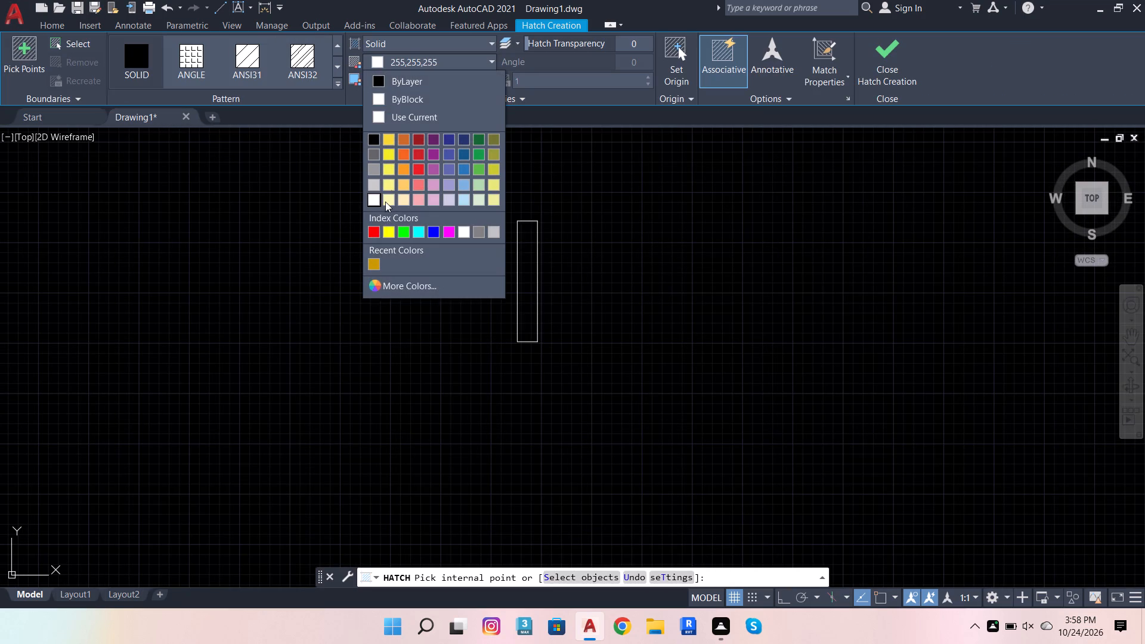
{"action": "left_click", "coordinate": [376, 197]}
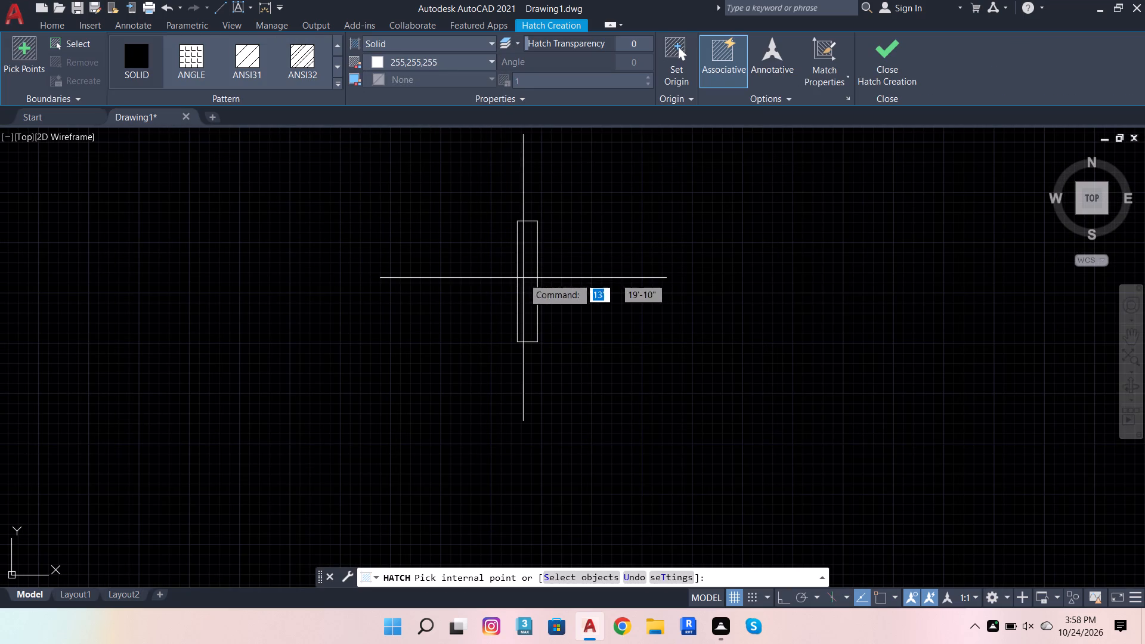
{"action": "left_click", "coordinate": [527, 278]}
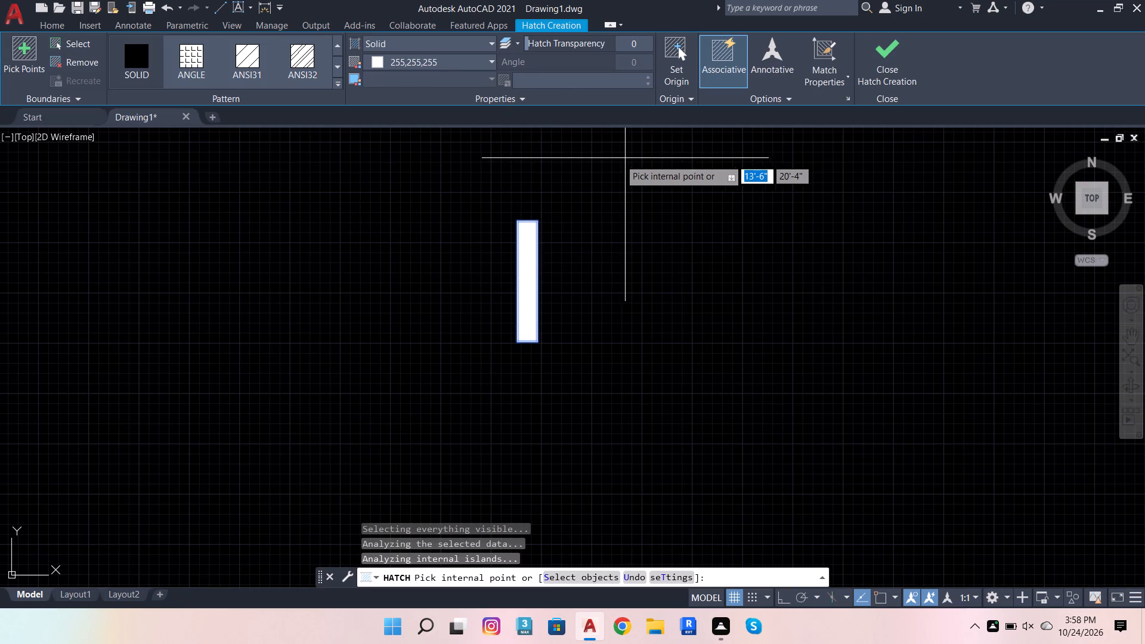
{"action": "key", "text": "Escape"}
Group the small upright rectangle with its white hatch.
{"action": "left_click", "coordinate": [477, 188]}
{"action": "left_click", "coordinate": [620, 397]}
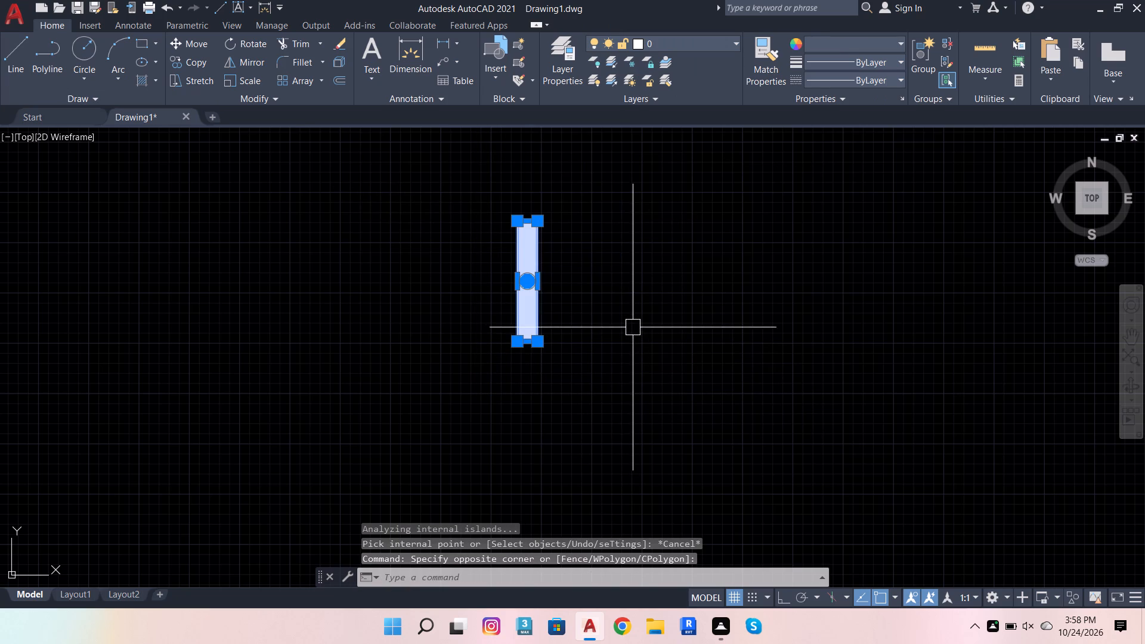
{"action": "type", "text": "G"}
{"action": "key", "text": "space"}
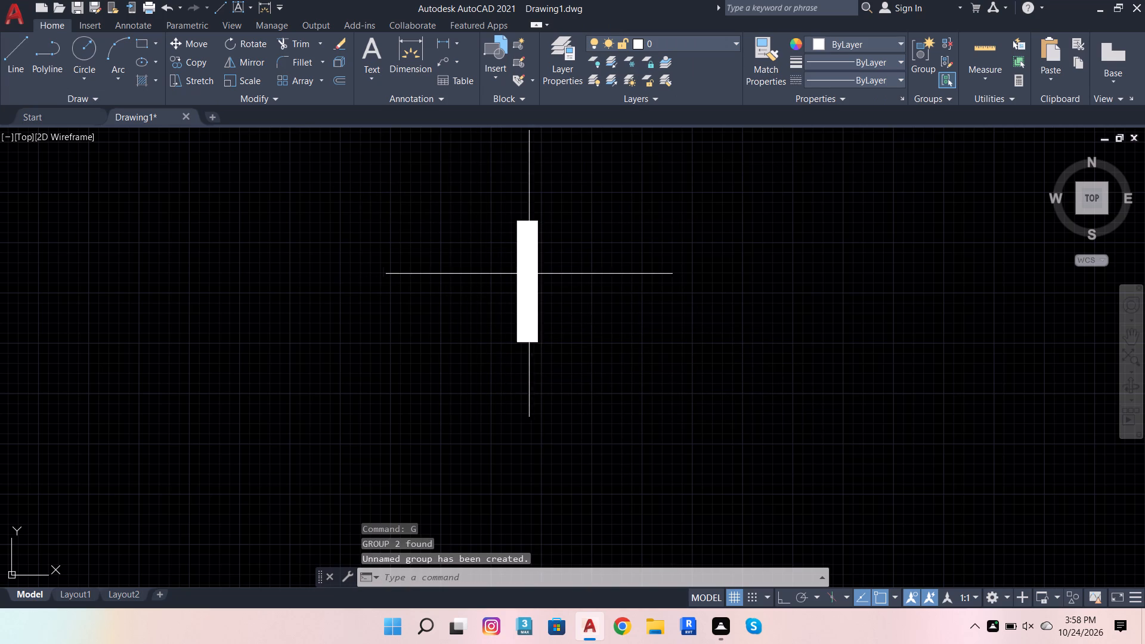
Copy the small handle group twice onto the lower pink doors, one on each side of their dividing line near the top.
{"action": "left_click", "coordinate": [529, 274]}
{"action": "left_click", "coordinate": [187, 63]}
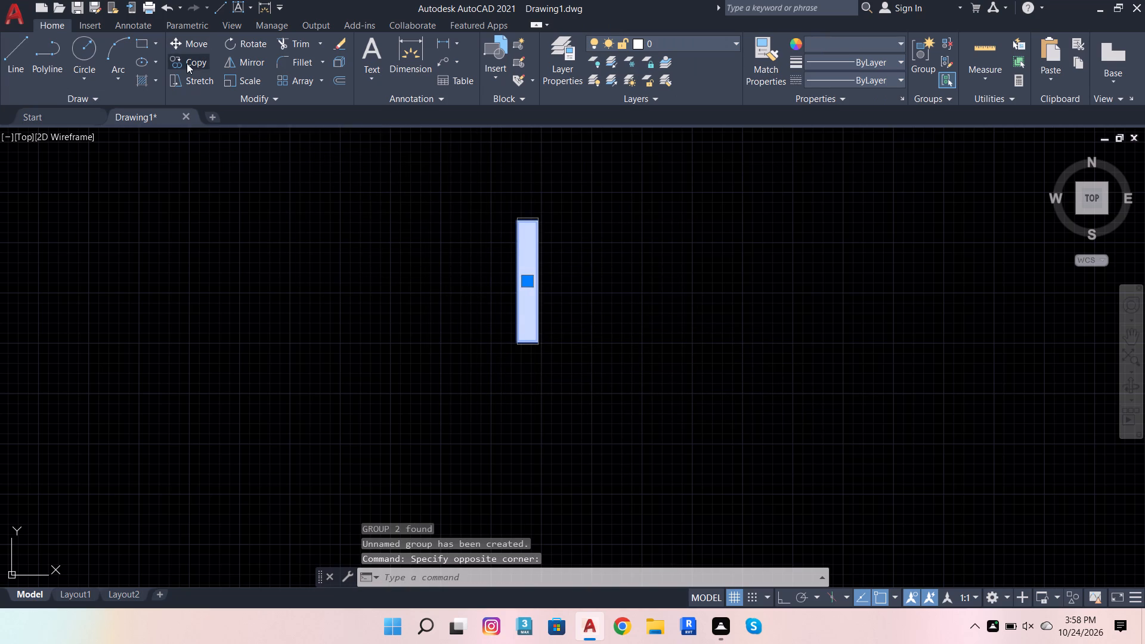
{"action": "scroll", "coordinate": [517, 299], "scroll_direction": "up", "scroll_amount": 3}
{"action": "left_click", "coordinate": [549, 269]}
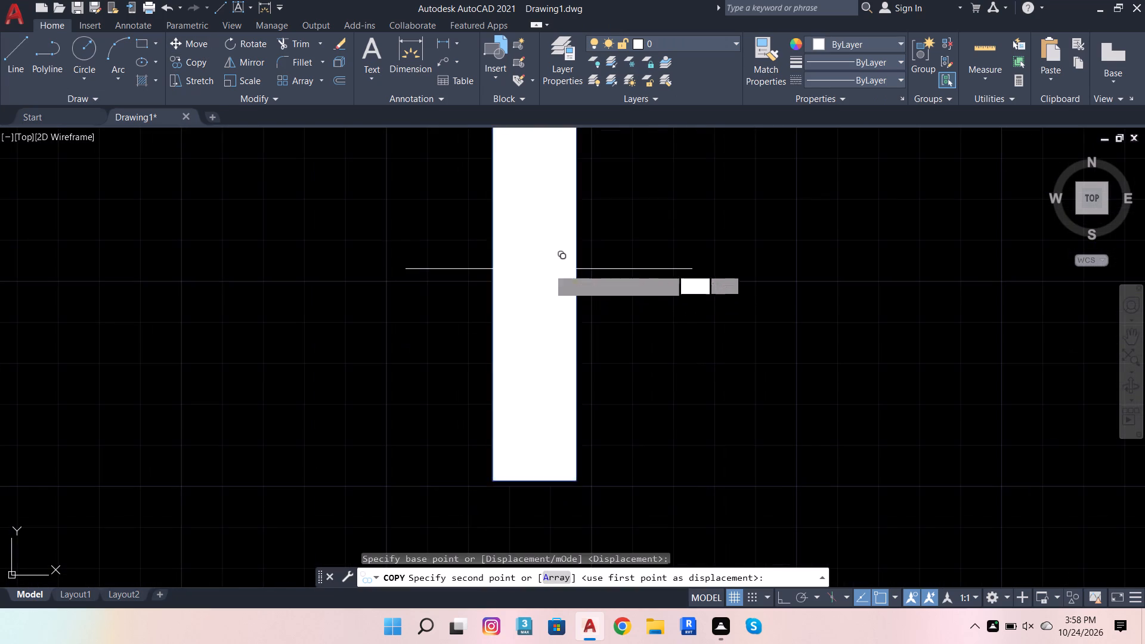
{"action": "scroll", "coordinate": [635, 213], "scroll_direction": "down", "scroll_amount": 5}
{"action": "scroll", "coordinate": [592, 343], "scroll_direction": "down", "scroll_amount": 3}
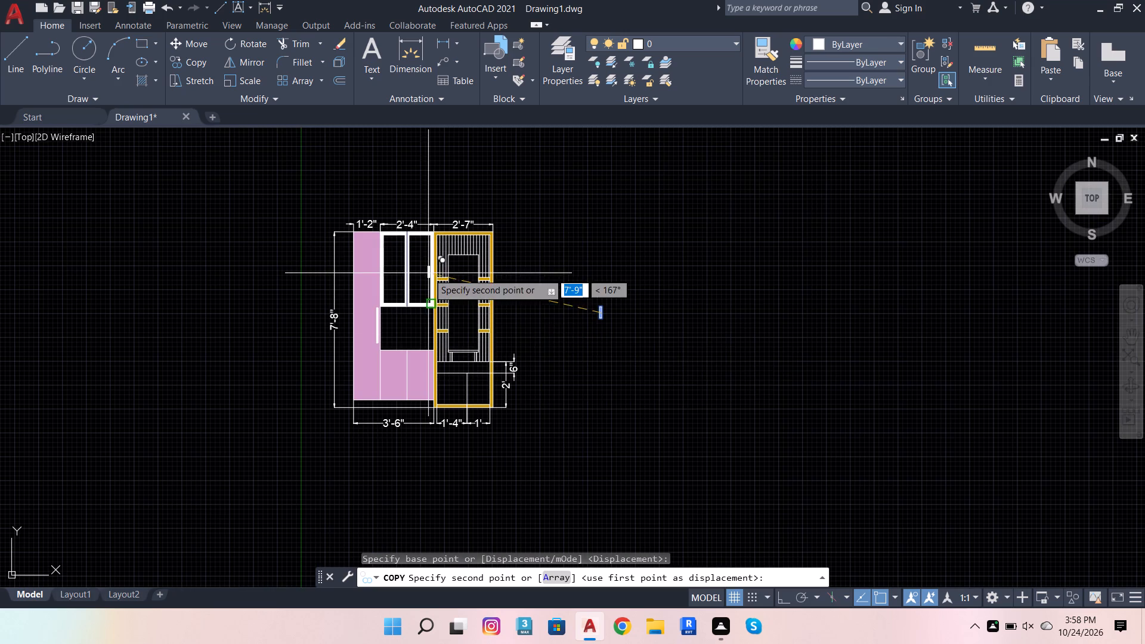
{"action": "scroll", "coordinate": [395, 387], "scroll_direction": "up", "scroll_amount": 3}
{"action": "scroll", "coordinate": [445, 299], "scroll_direction": "up", "scroll_amount": 2}
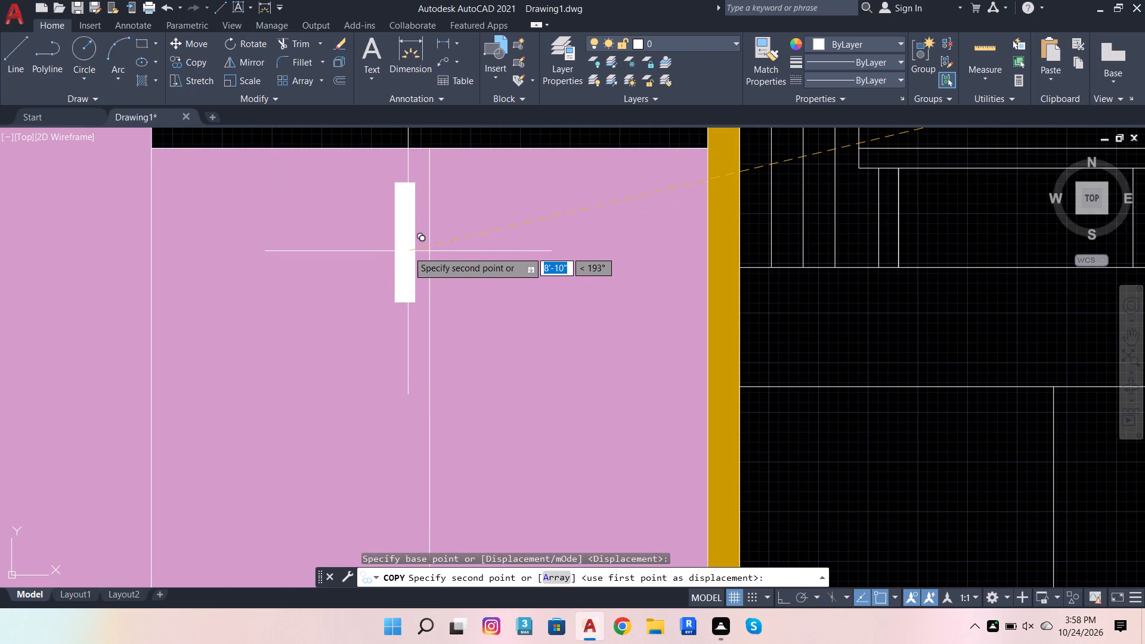
{"action": "left_click", "coordinate": [408, 251]}
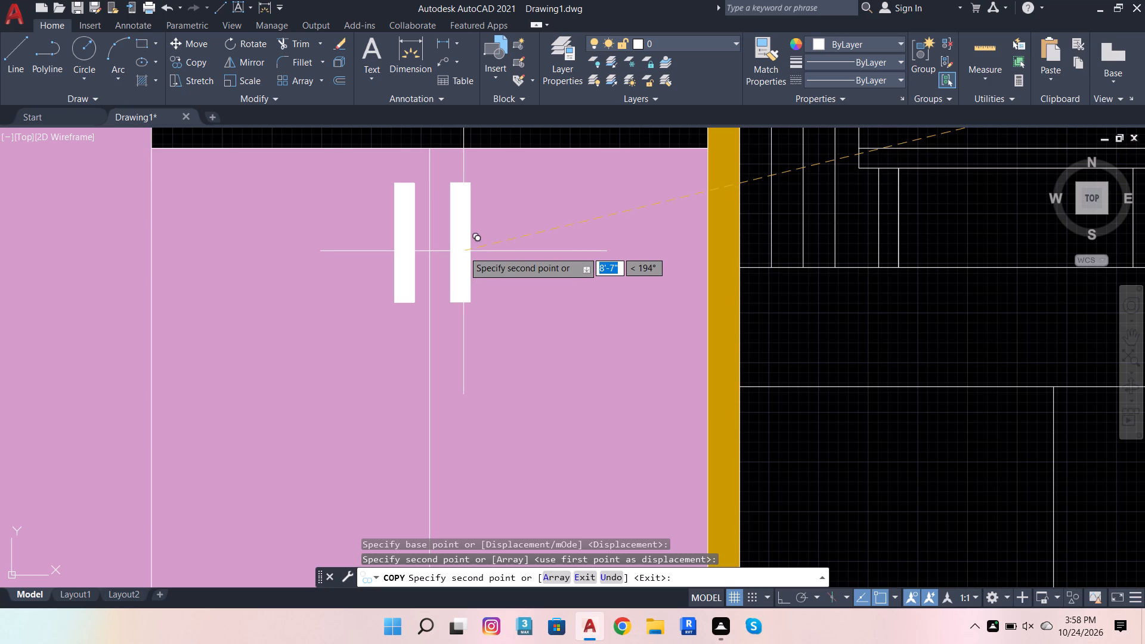
{"action": "left_click", "coordinate": [463, 251]}
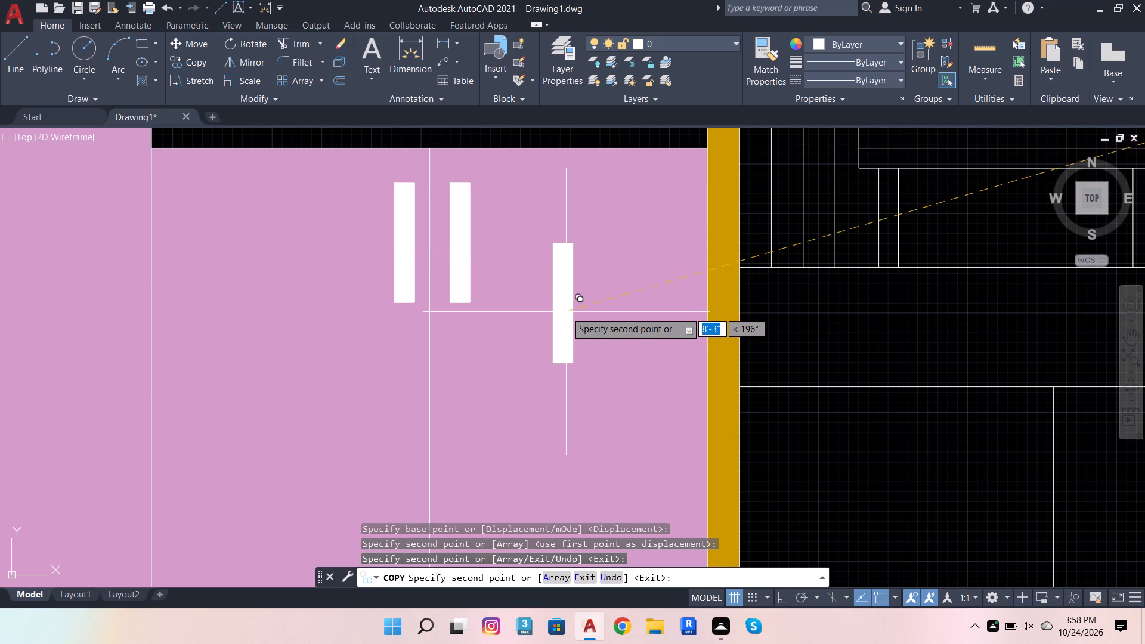
{"action": "key", "text": "Escape"}
{"action": "scroll", "coordinate": [560, 313], "scroll_direction": "down", "scroll_amount": 6}
{"action": "scroll", "coordinate": [584, 317], "scroll_direction": "up", "scroll_amount": 2}
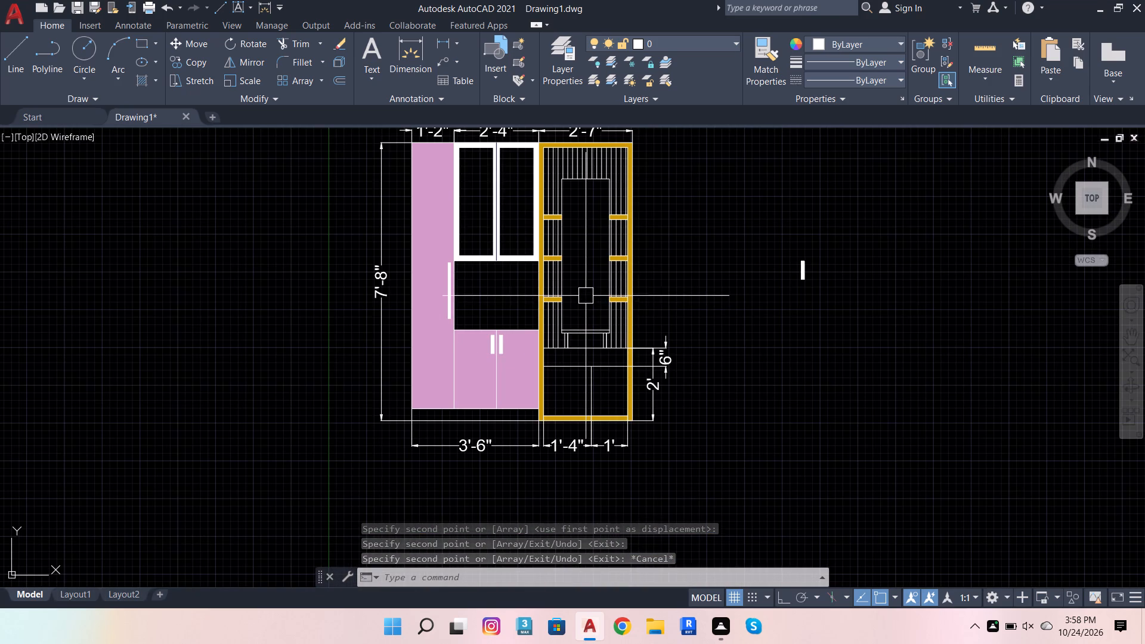
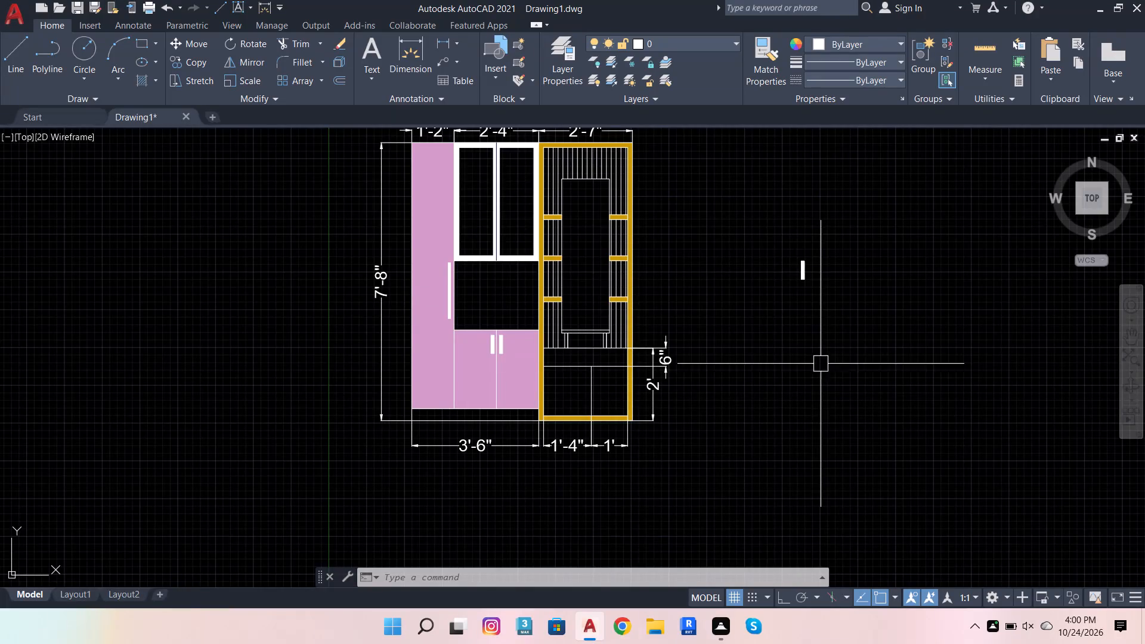
Hatch the top and both legs of the small stool in the dressing unit with a solid fill, colour ByBlock.
{"action": "scroll", "coordinate": [544, 309], "scroll_direction": "up", "scroll_amount": 1}
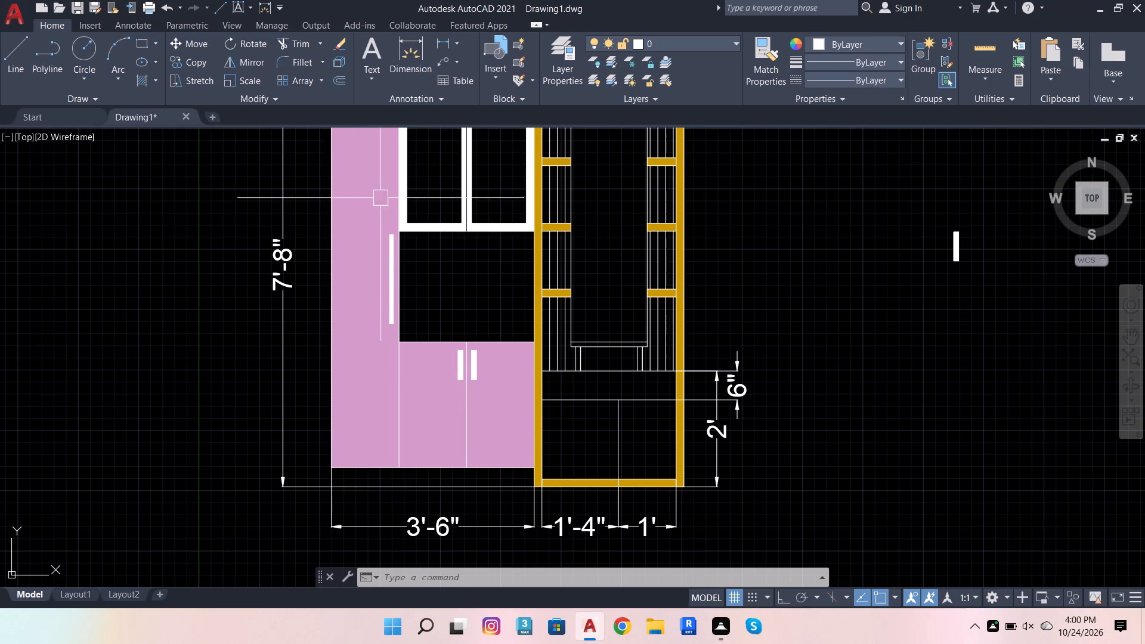
{"action": "left_click", "coordinate": [137, 79]}
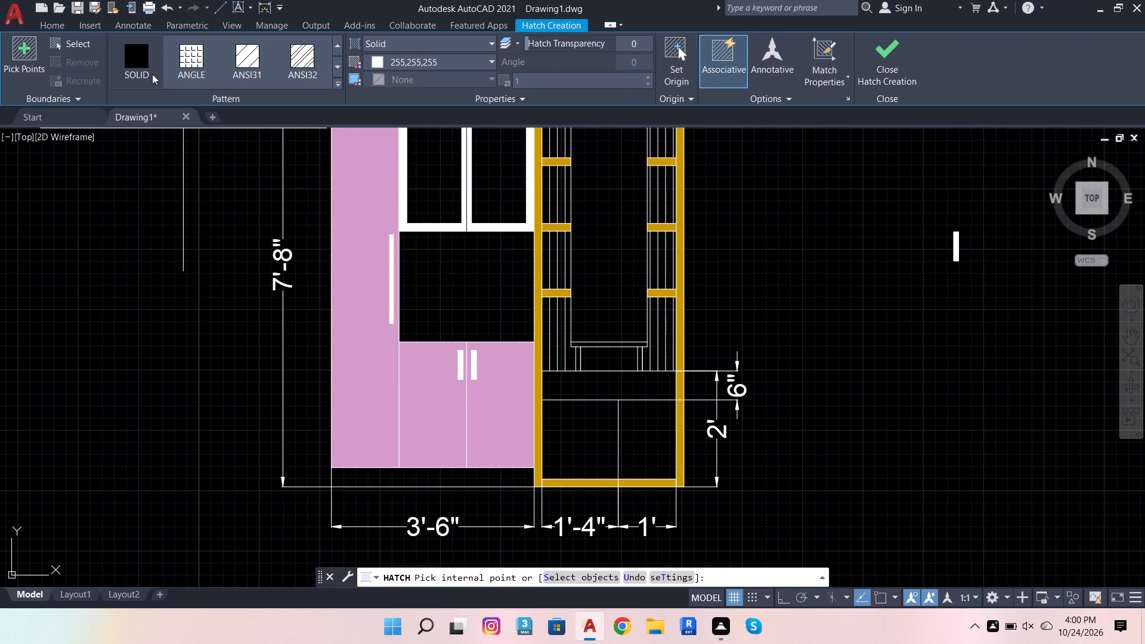
{"action": "left_click", "coordinate": [397, 58]}
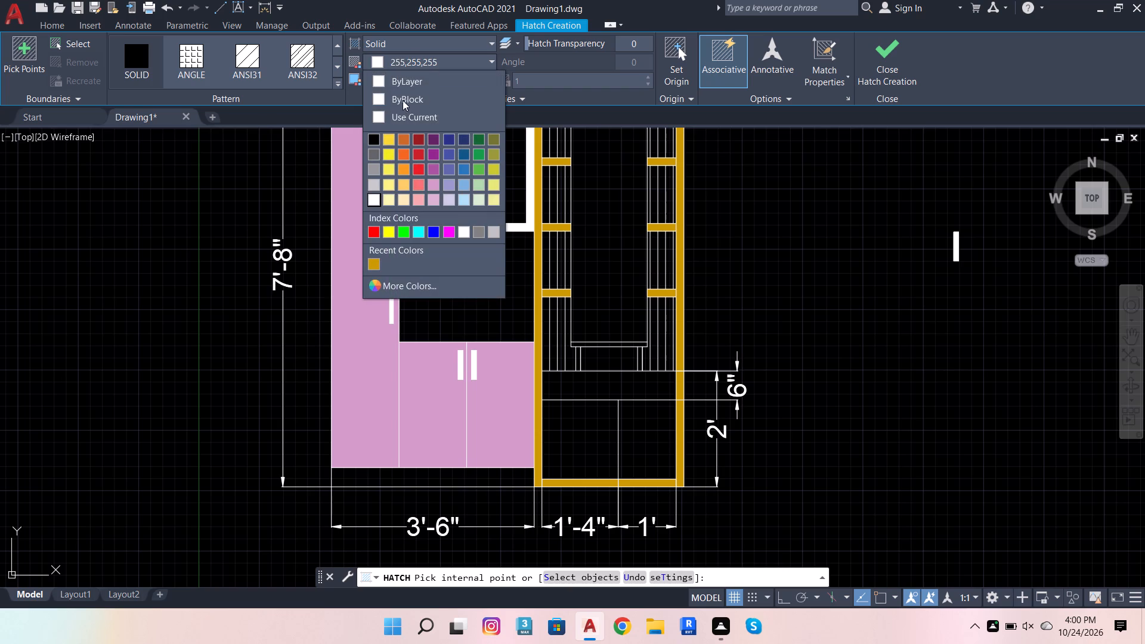
{"action": "left_click", "coordinate": [403, 98]}
{"action": "scroll", "coordinate": [660, 333], "scroll_direction": "up", "scroll_amount": 3}
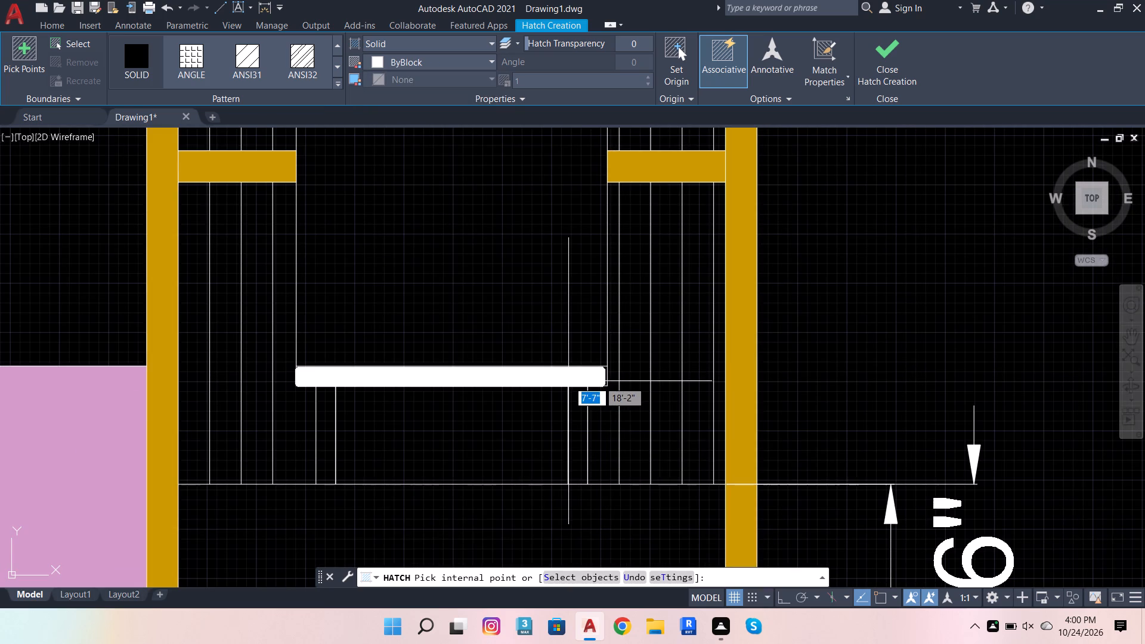
{"action": "left_click", "coordinate": [568, 381]}
{"action": "left_click", "coordinate": [579, 410]}
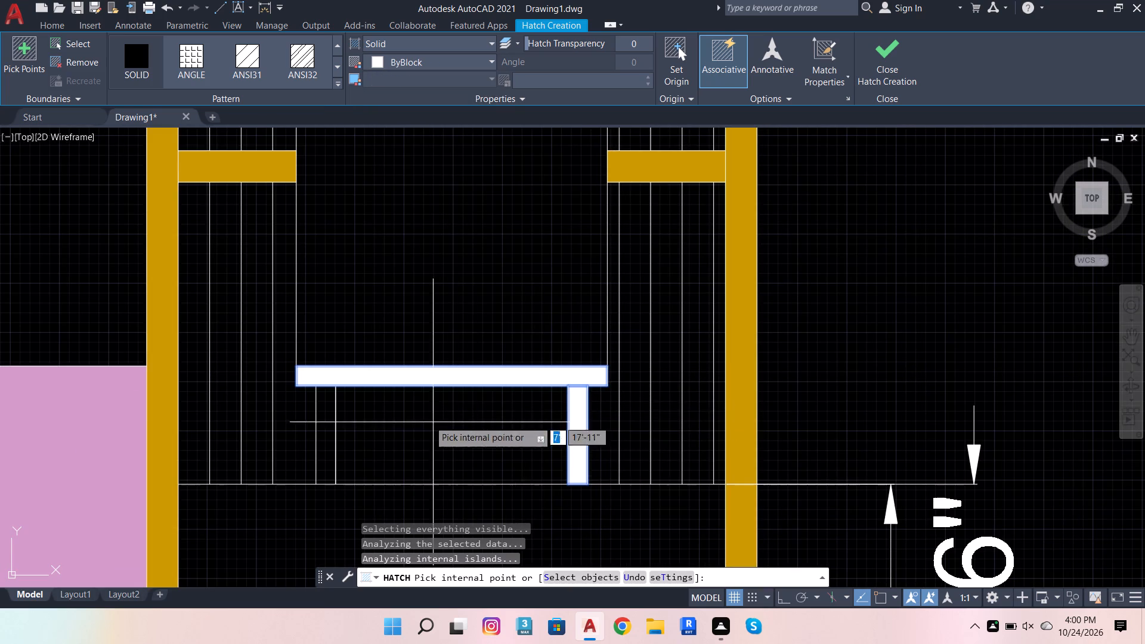
{"action": "left_click", "coordinate": [333, 402]}
{"action": "scroll", "coordinate": [575, 327], "scroll_direction": "down", "scroll_amount": 4}
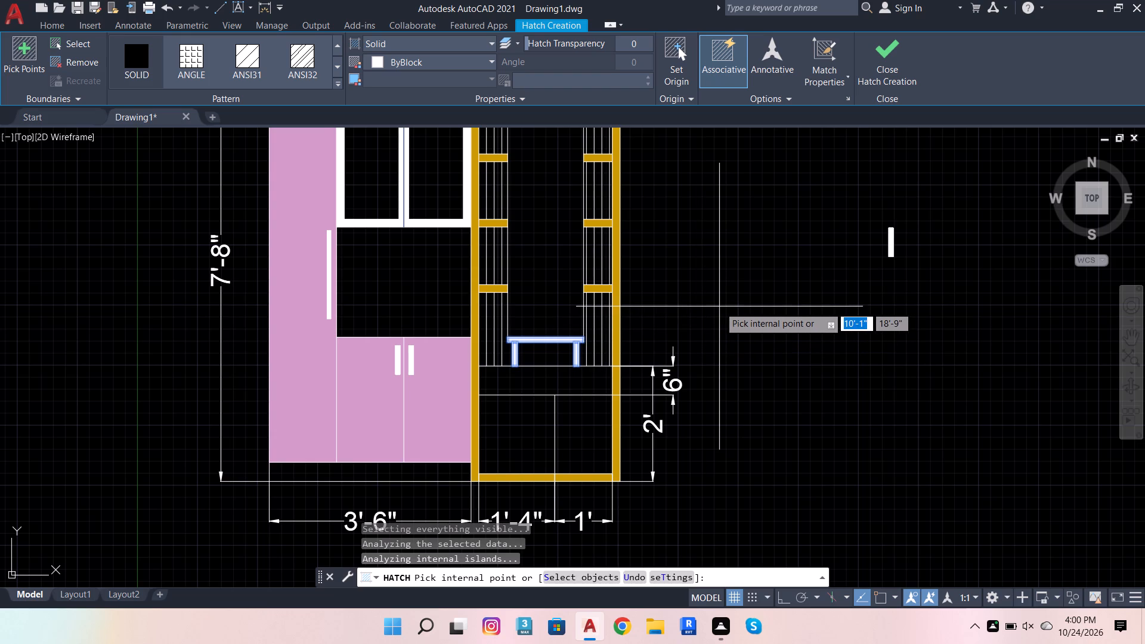
{"action": "scroll", "coordinate": [566, 386], "scroll_direction": "up", "scroll_amount": 2}
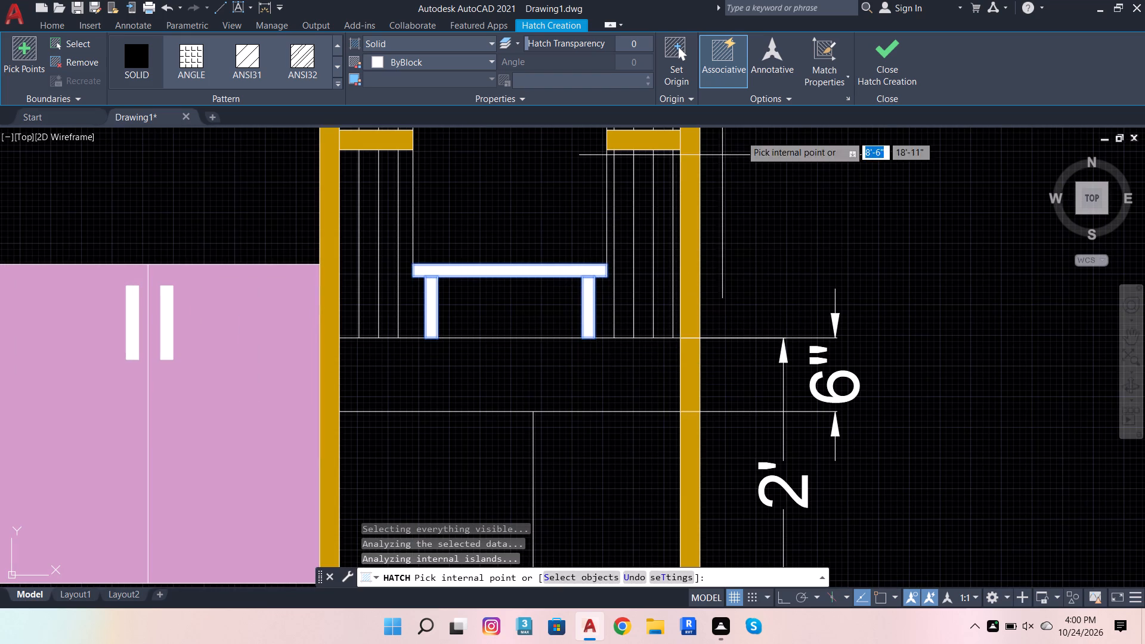
{"action": "key", "text": "Escape"}
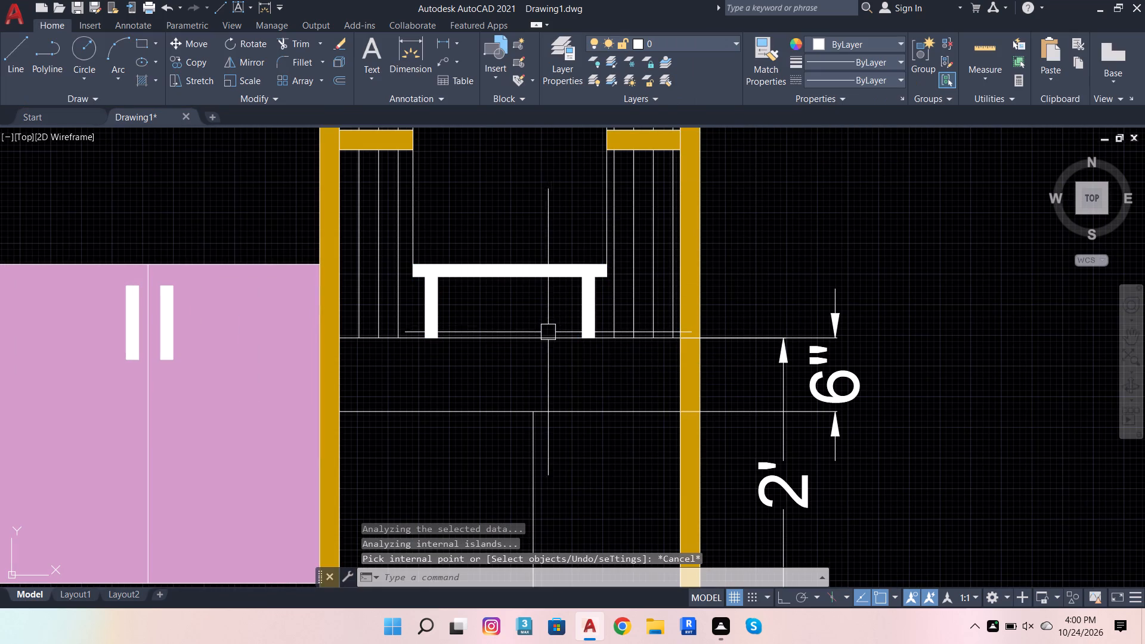
With Ortho on, offset the horizontal line under the stool 1 inch downward inside the dressing unit.
{"action": "left_click", "coordinate": [550, 334]}
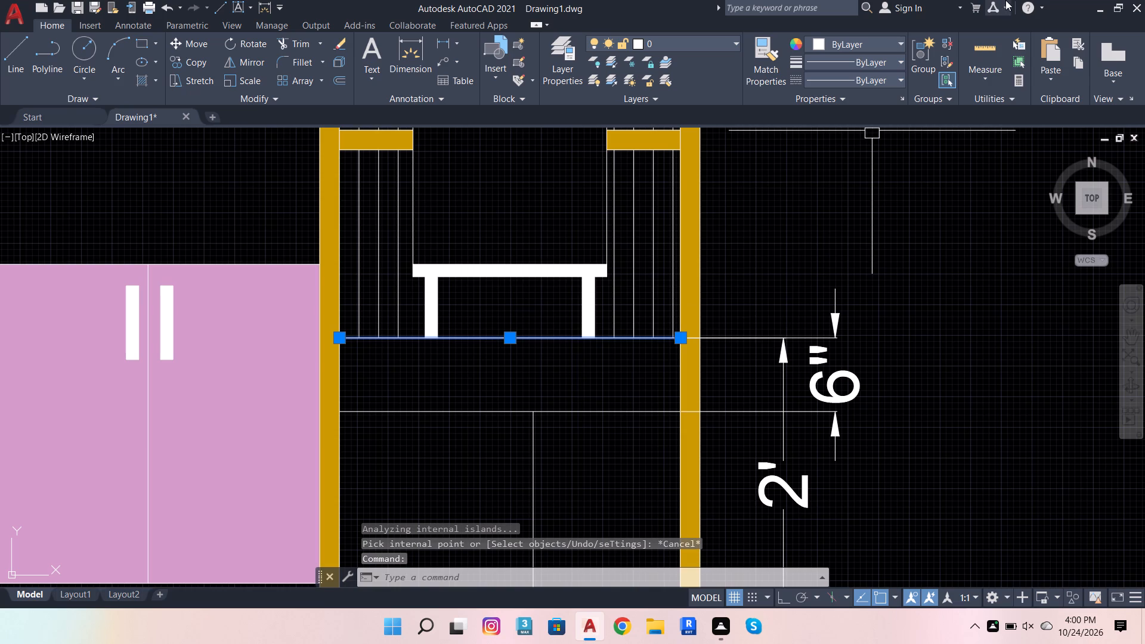
{"action": "key", "text": "o"}
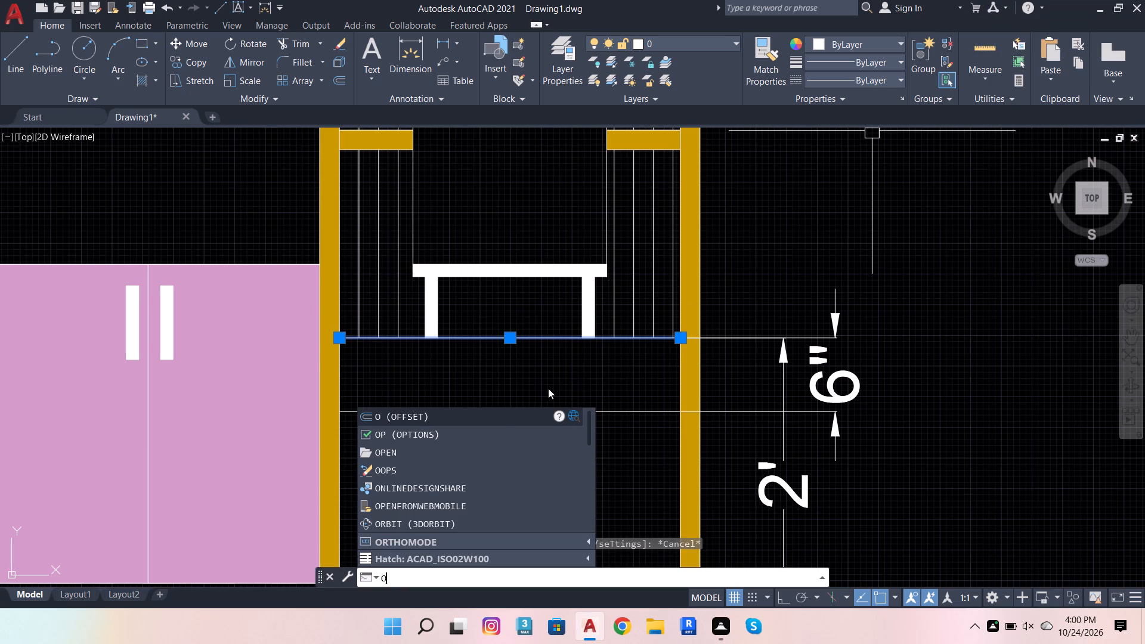
{"action": "left_click", "coordinate": [455, 418]}
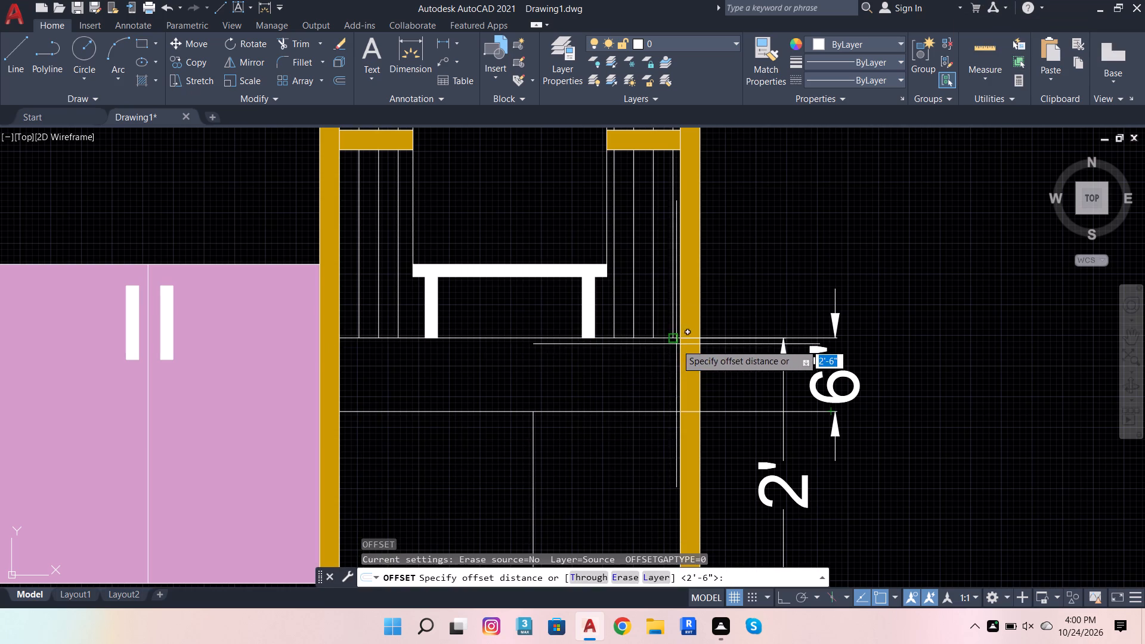
{"action": "left_click", "coordinate": [677, 340]}
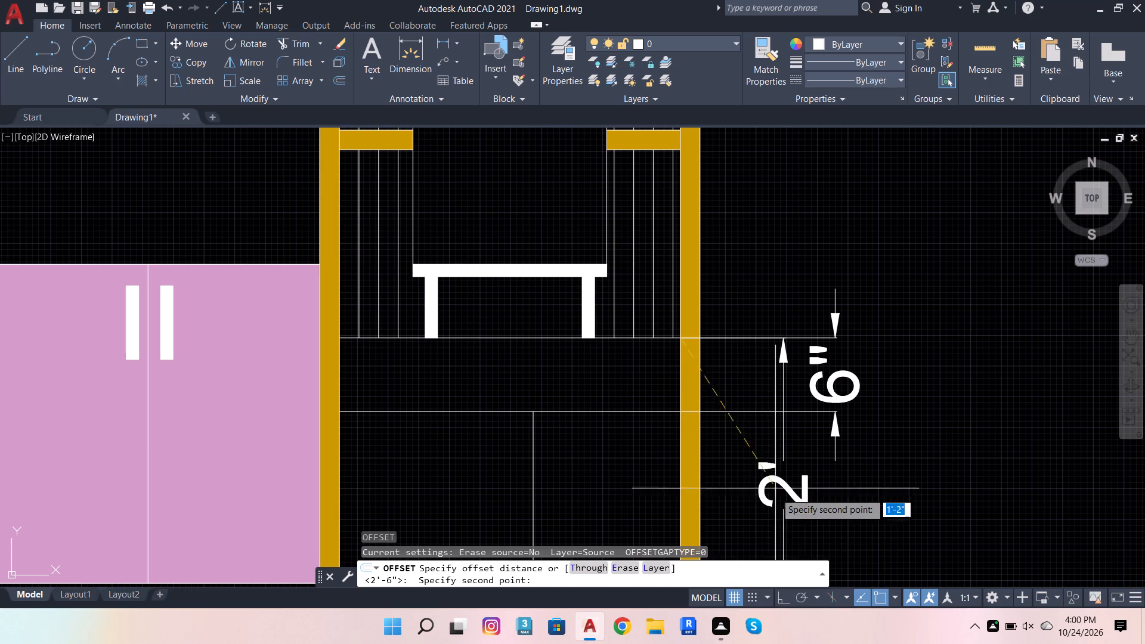
{"action": "left_click", "coordinate": [781, 597]}
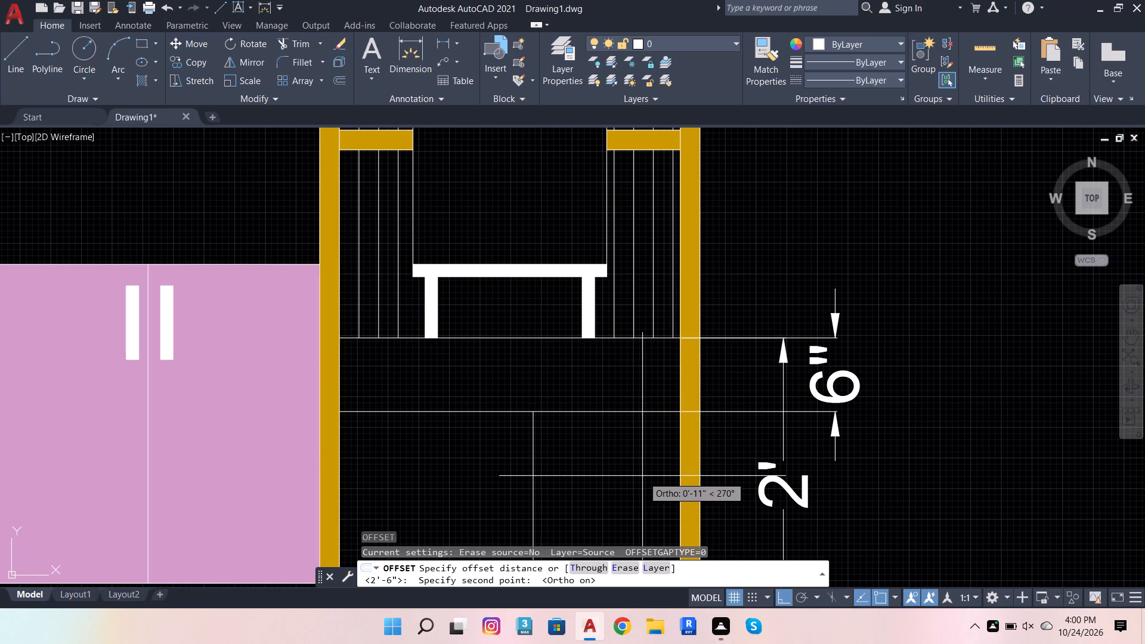
{"action": "key", "text": "1"}
{"action": "key", "text": "Return"}
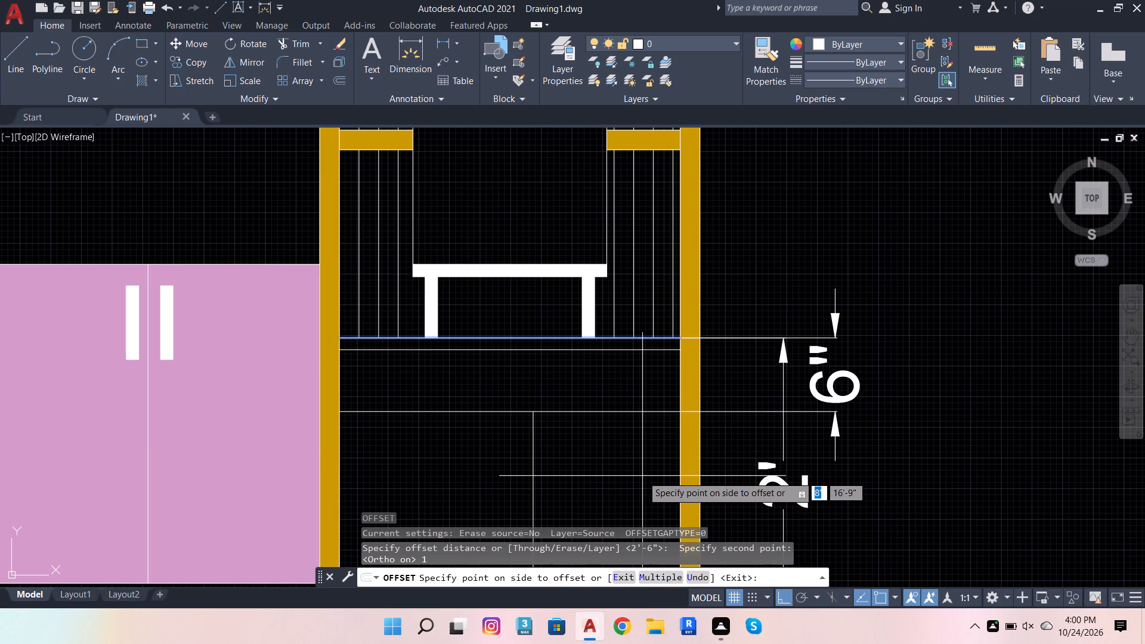
{"action": "left_click", "coordinate": [642, 476]}
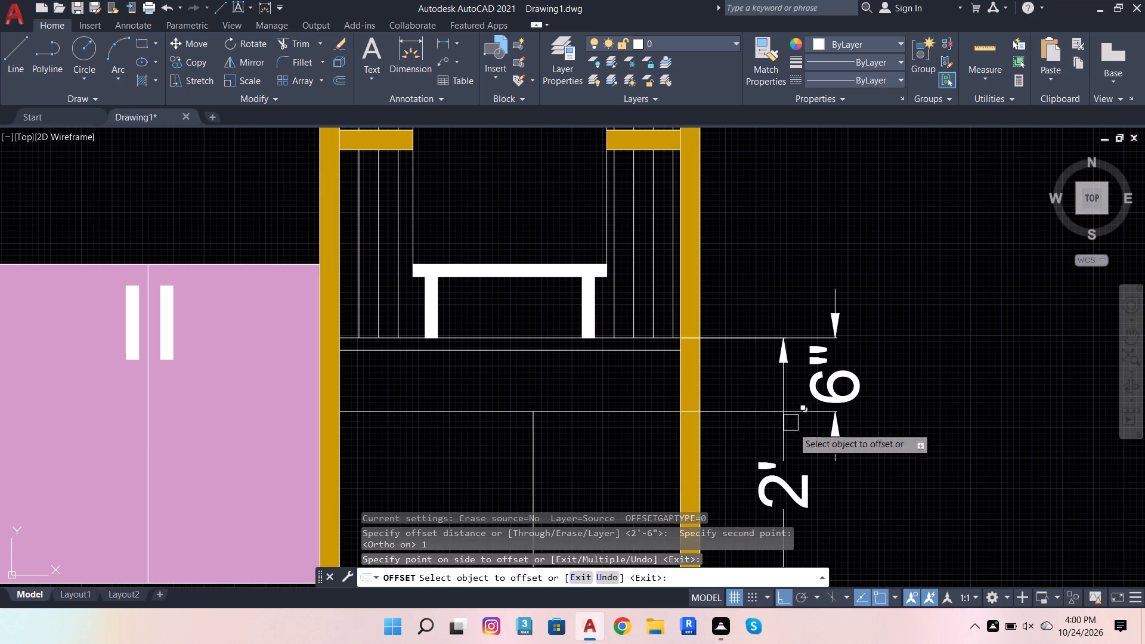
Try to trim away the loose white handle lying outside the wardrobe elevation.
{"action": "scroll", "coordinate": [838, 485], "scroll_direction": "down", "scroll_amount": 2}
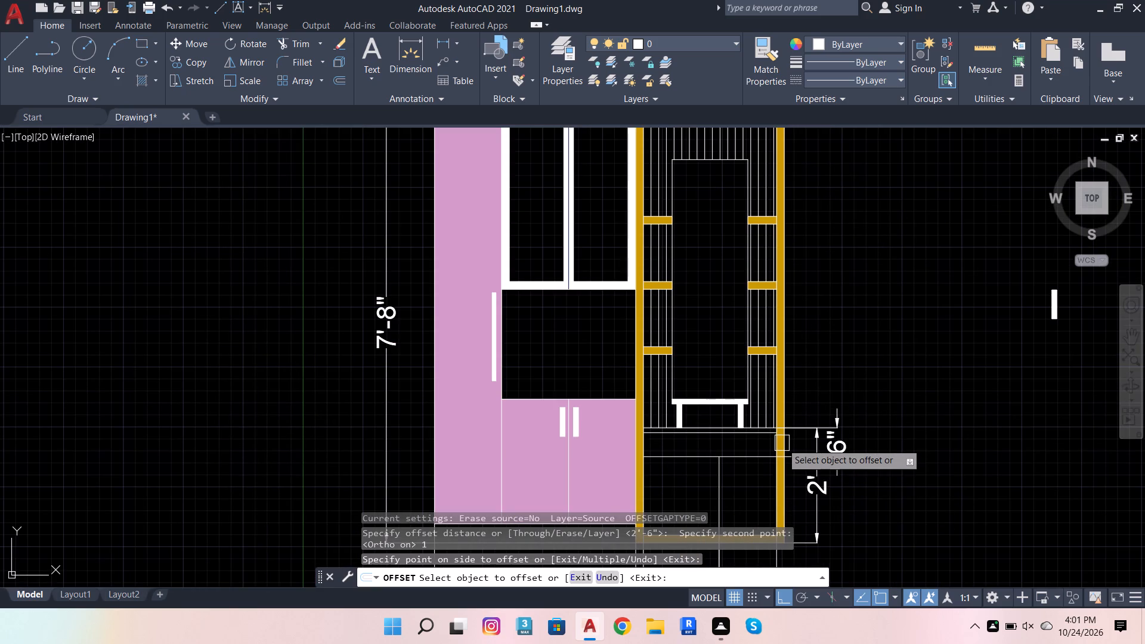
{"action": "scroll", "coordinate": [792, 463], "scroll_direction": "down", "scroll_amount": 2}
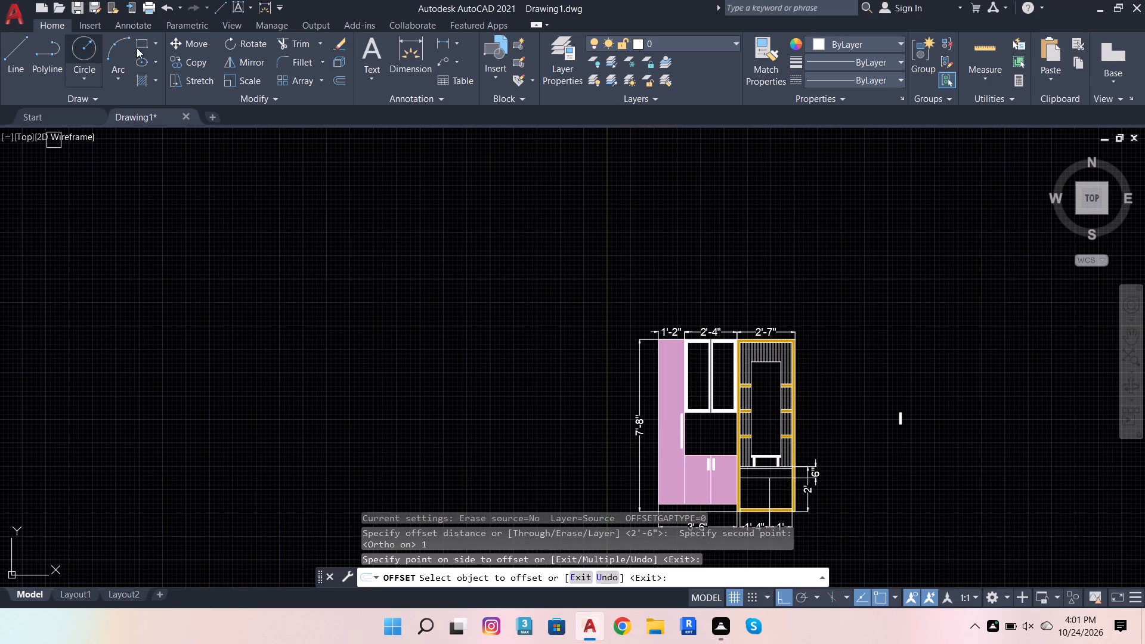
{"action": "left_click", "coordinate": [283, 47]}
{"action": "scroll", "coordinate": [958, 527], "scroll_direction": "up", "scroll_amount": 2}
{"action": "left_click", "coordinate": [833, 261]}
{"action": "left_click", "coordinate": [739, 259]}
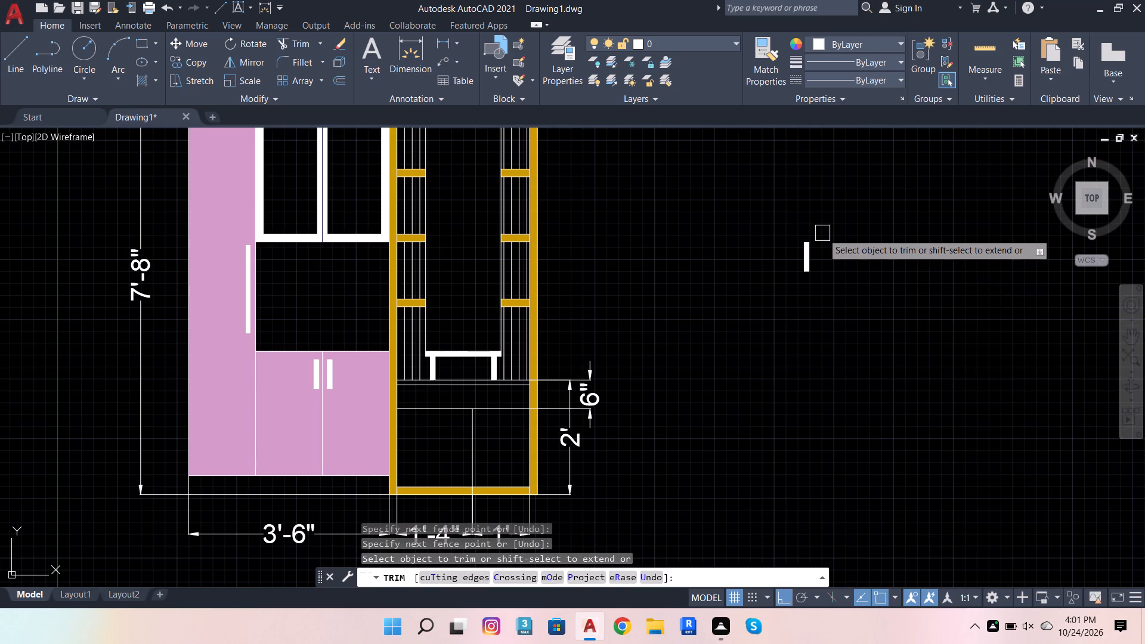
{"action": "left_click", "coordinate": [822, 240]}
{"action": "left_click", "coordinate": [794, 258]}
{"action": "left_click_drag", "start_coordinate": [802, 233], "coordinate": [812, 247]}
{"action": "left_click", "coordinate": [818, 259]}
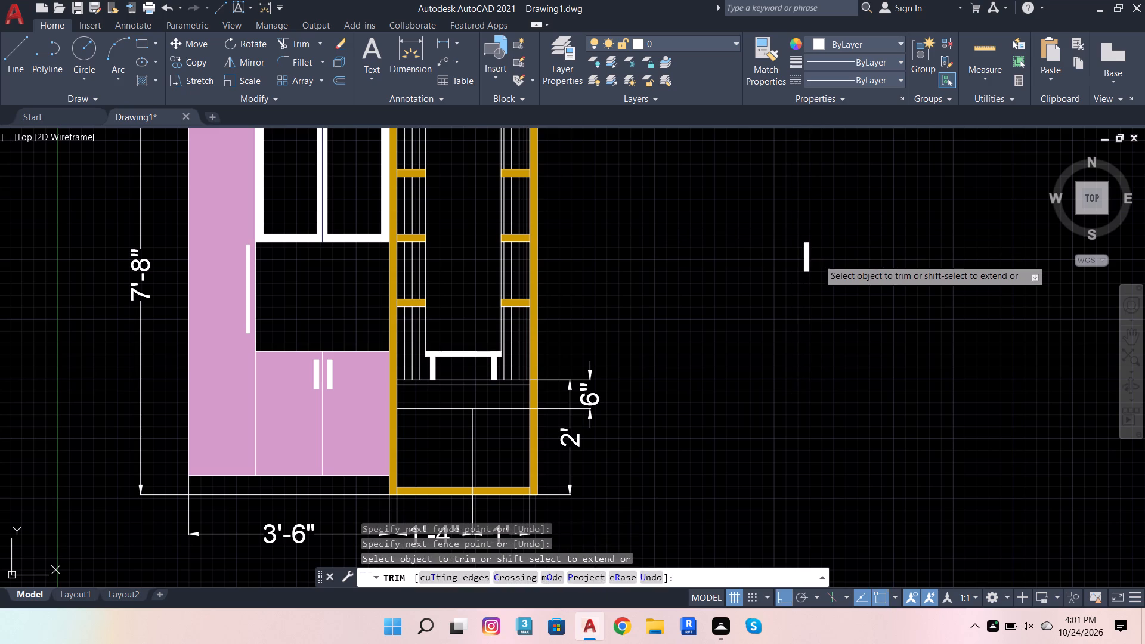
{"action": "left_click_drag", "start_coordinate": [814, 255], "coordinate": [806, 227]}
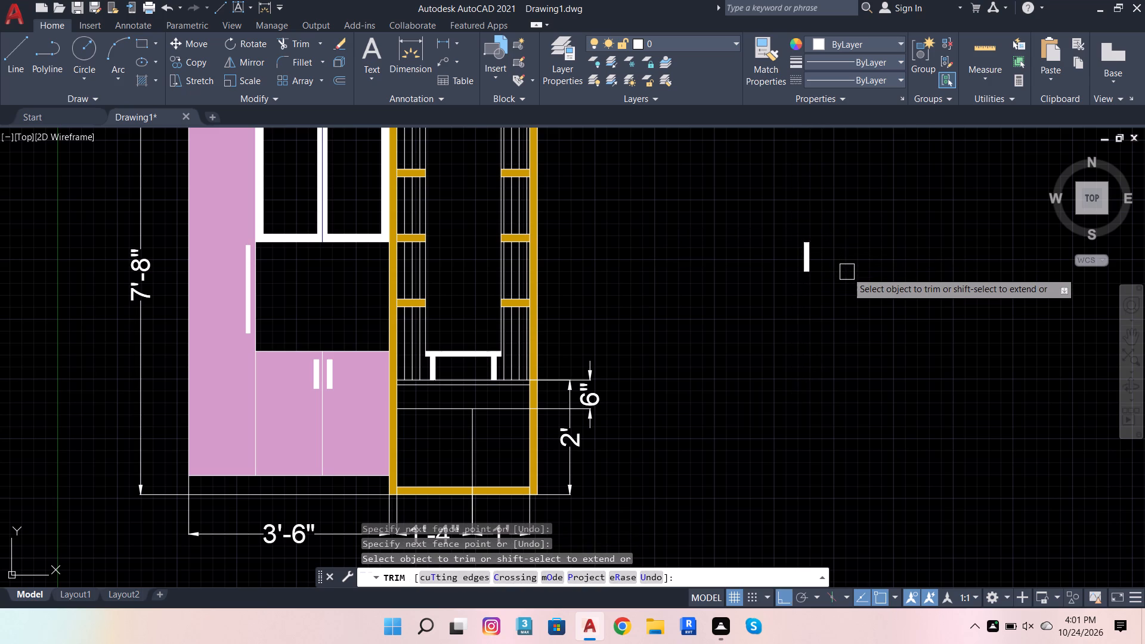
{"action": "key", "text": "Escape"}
Erase the loose white handle and its fill lying outside the wardrobe elevation.
{"action": "left_click", "coordinate": [787, 221]}
{"action": "left_click", "coordinate": [855, 310]}
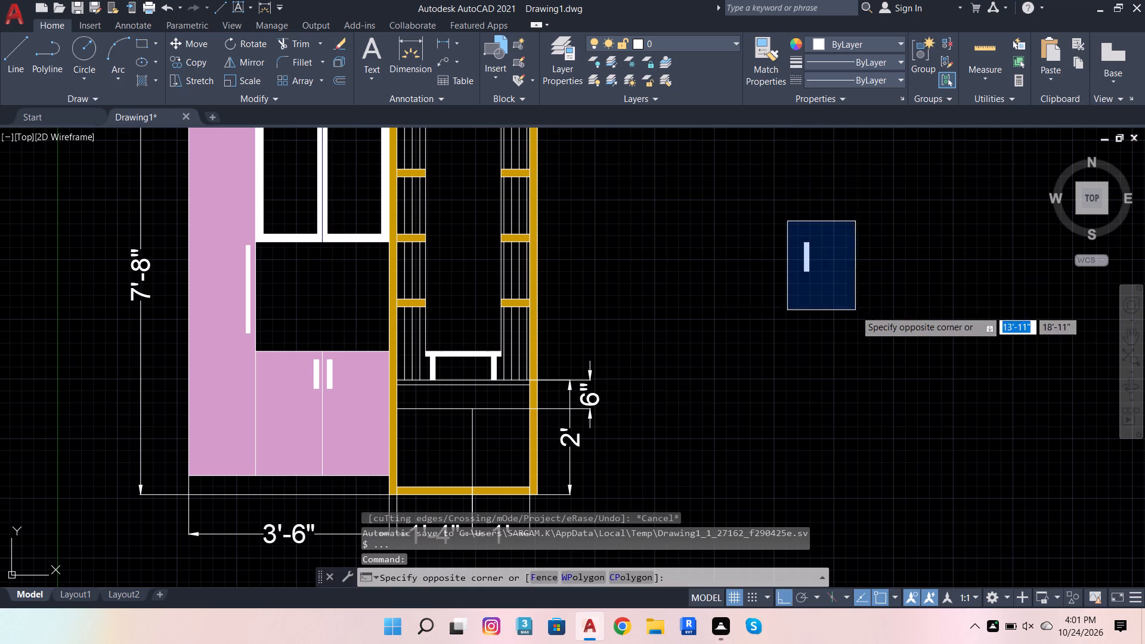
{"action": "key", "text": "shift+Delete"}
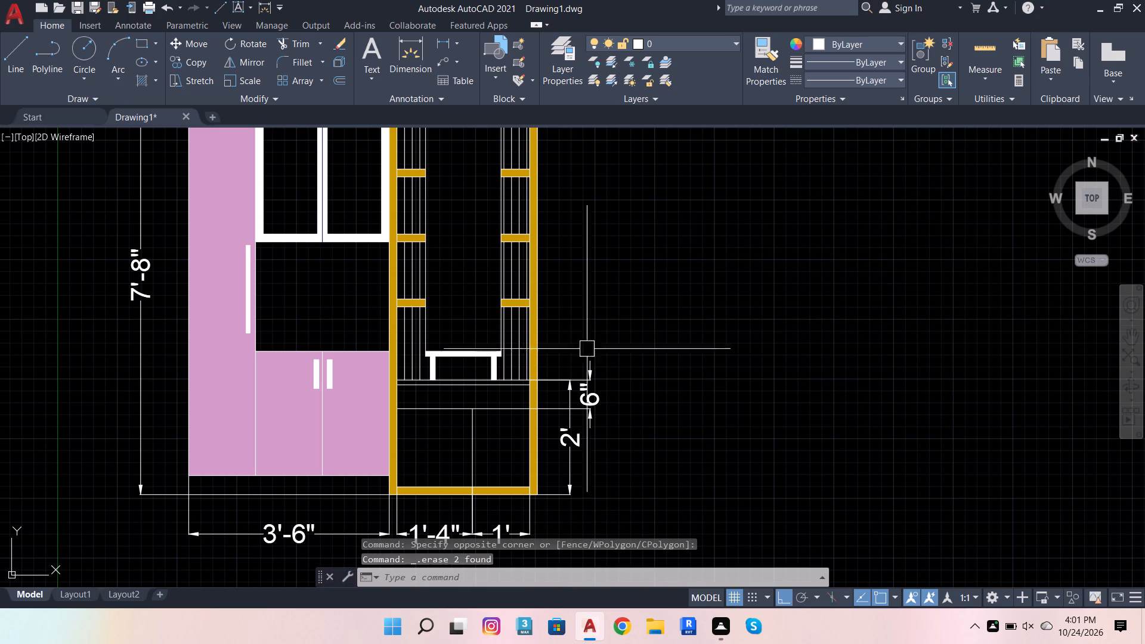
Set the default text size (TEXTSIZE) to 4.
{"action": "scroll", "coordinate": [507, 395], "scroll_direction": "down", "scroll_amount": 1}
{"action": "scroll", "coordinate": [537, 410], "scroll_direction": "up", "scroll_amount": 1}
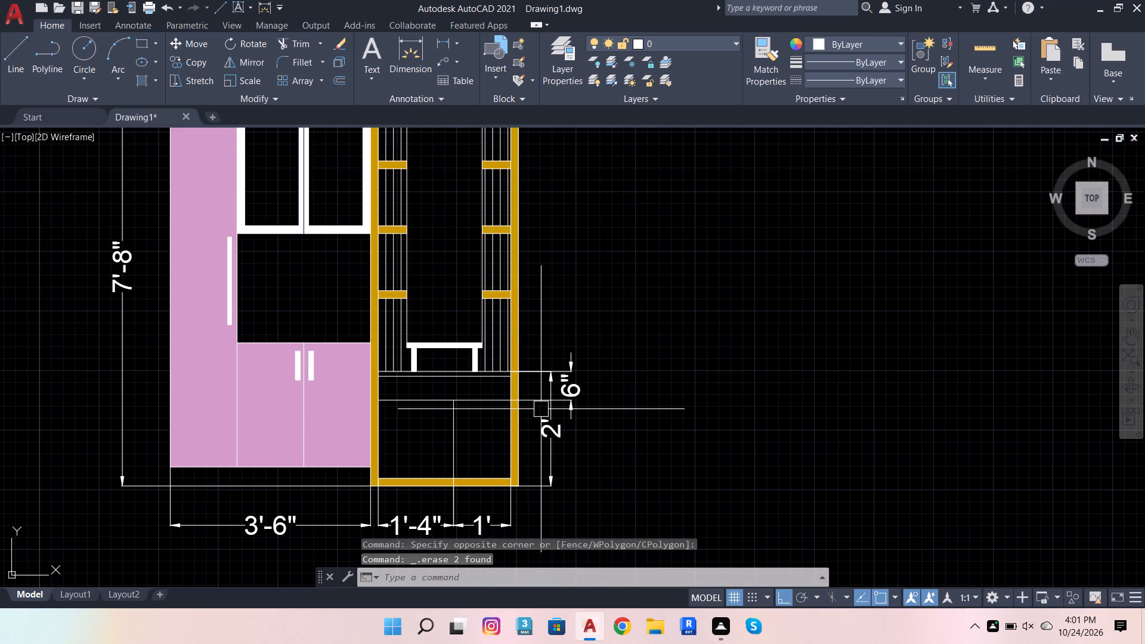
{"action": "type", "text": "TEX"}
{"action": "left_click", "coordinate": [604, 440]}
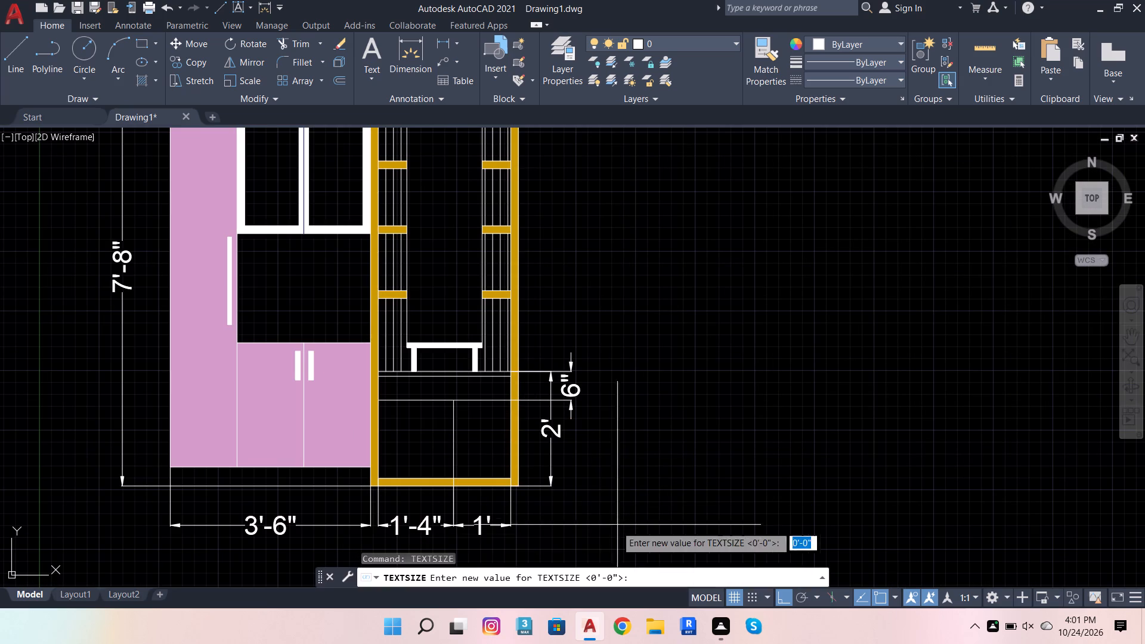
{"action": "left_click", "coordinate": [627, 578]}
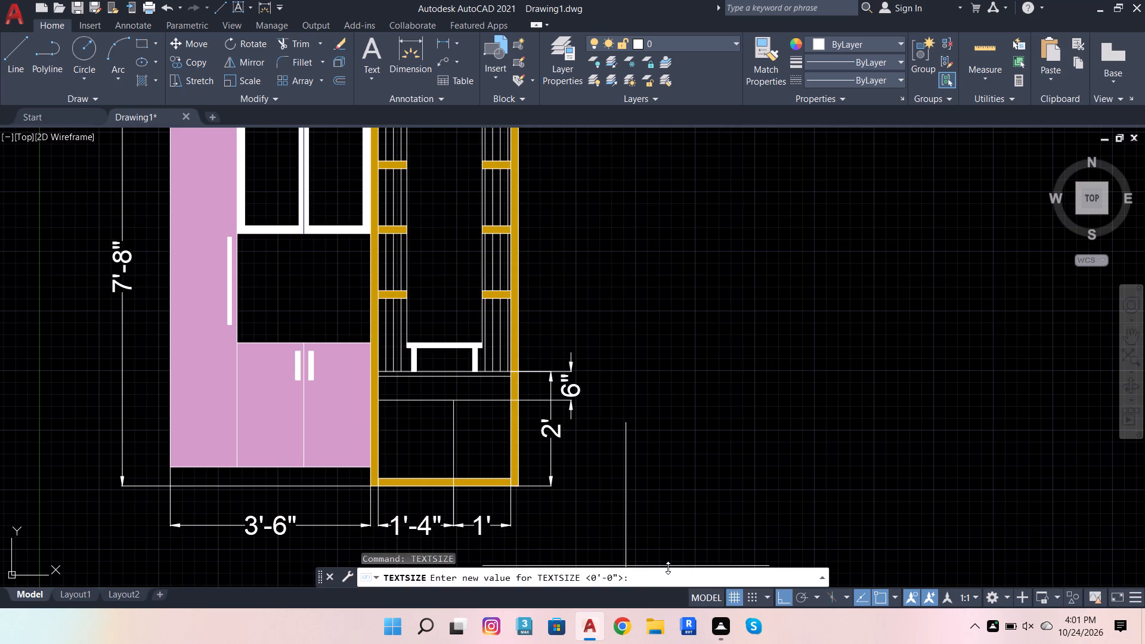
{"action": "key", "text": "4"}
{"action": "key", "text": "Return"}
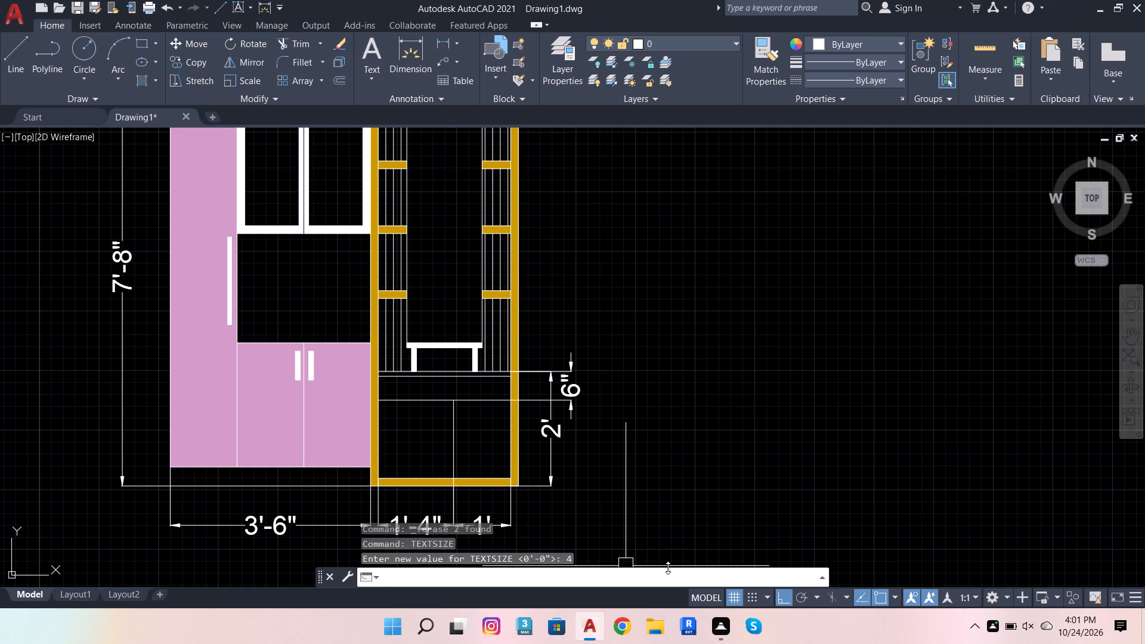
Add centred multiline text "Drawer" inside the 6" drawer front below the stool.
{"action": "left_click", "coordinate": [373, 42]}
{"action": "scroll", "coordinate": [402, 413], "scroll_direction": "up", "scroll_amount": 3}
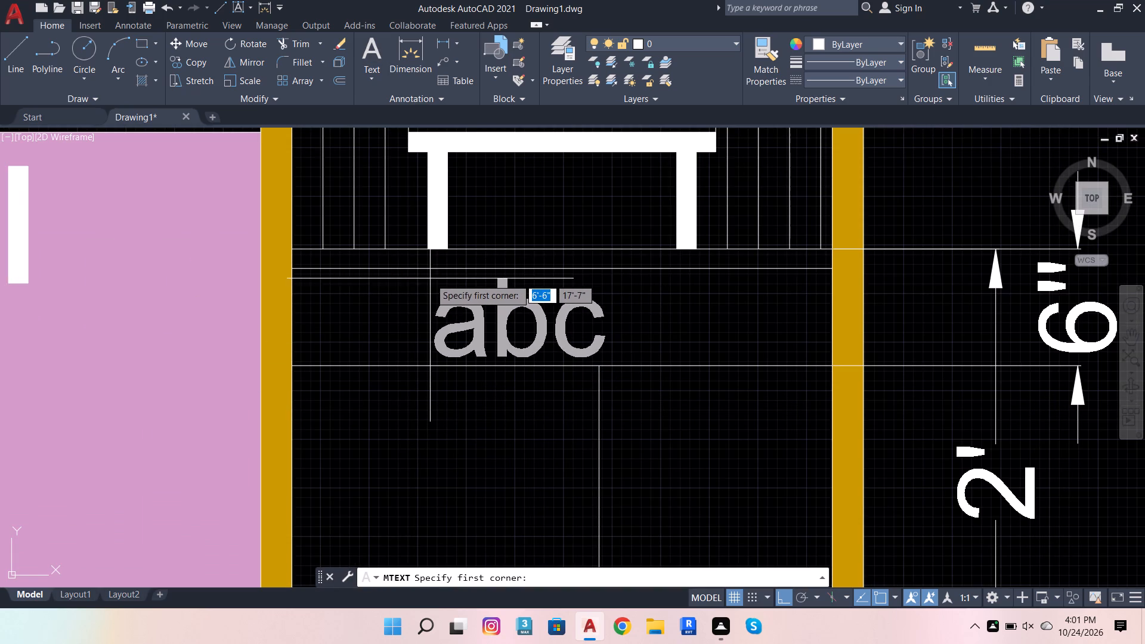
{"action": "left_click", "coordinate": [432, 277]}
{"action": "left_click", "coordinate": [770, 354]}
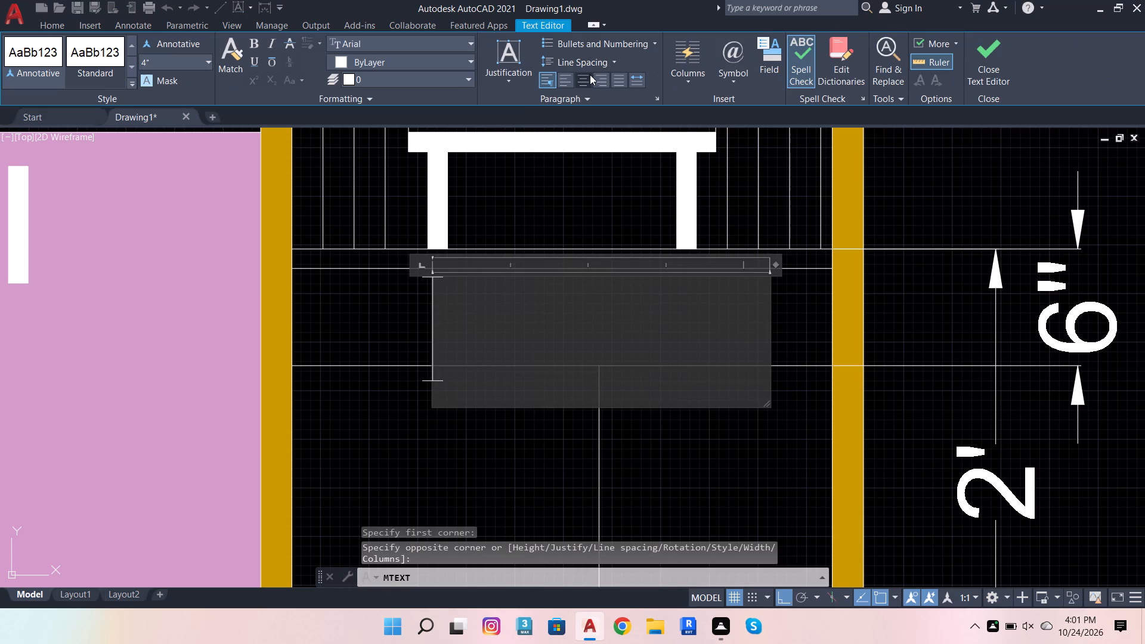
{"action": "left_click", "coordinate": [583, 83]}
{"action": "left_click", "coordinate": [607, 295]}
{"action": "key", "text": "d"}
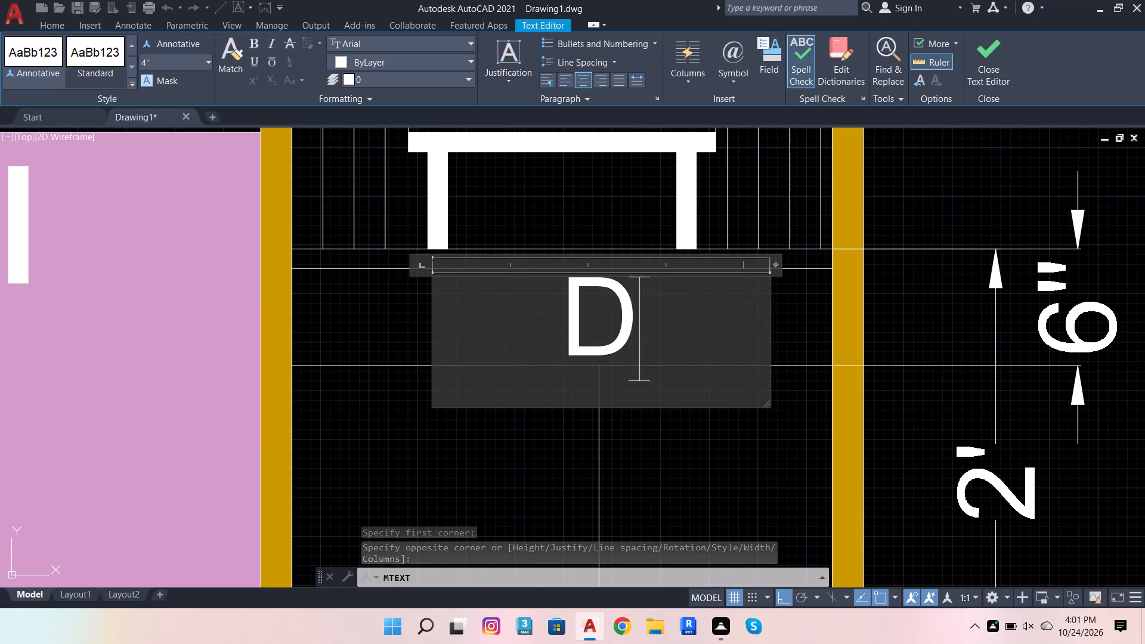
{"action": "type", "text": "rawer"}
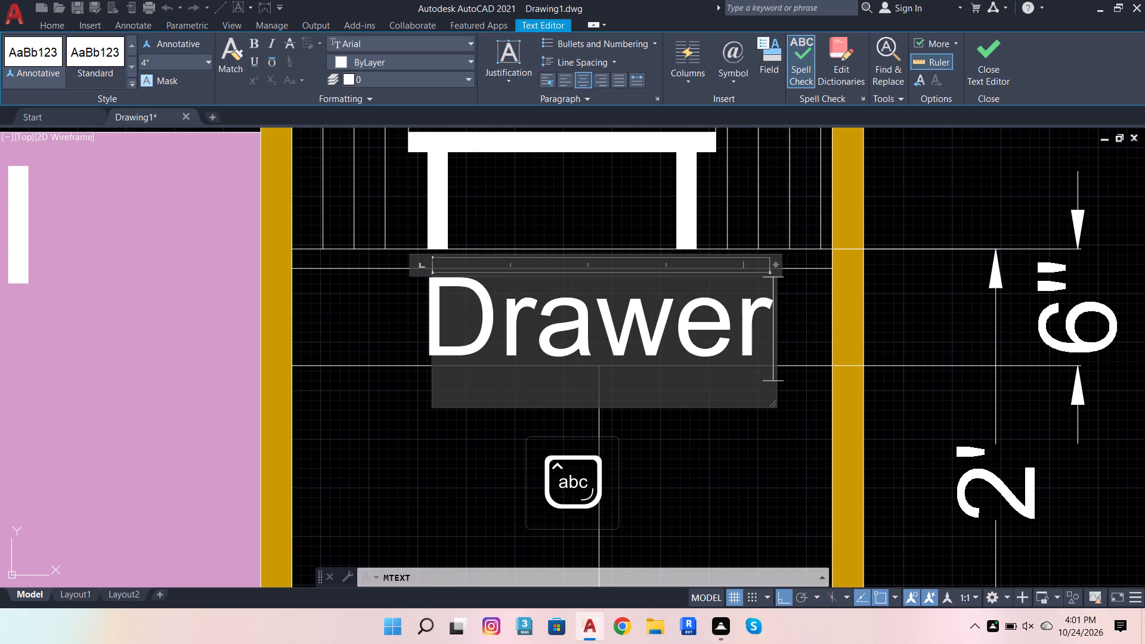
{"action": "scroll", "coordinate": [709, 340], "scroll_direction": "down", "scroll_amount": 2}
{"action": "left_click", "coordinate": [943, 301]}
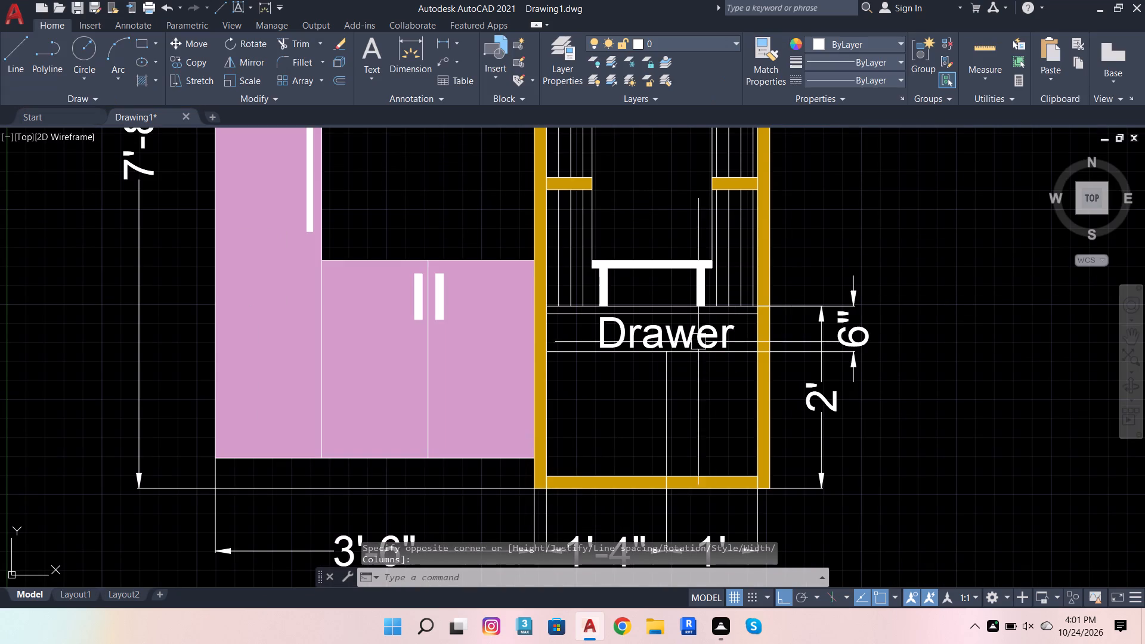
Add multiline text "sethi" in the left compartment below the drawer.
{"action": "scroll", "coordinate": [683, 341], "scroll_direction": "up", "scroll_amount": 1}
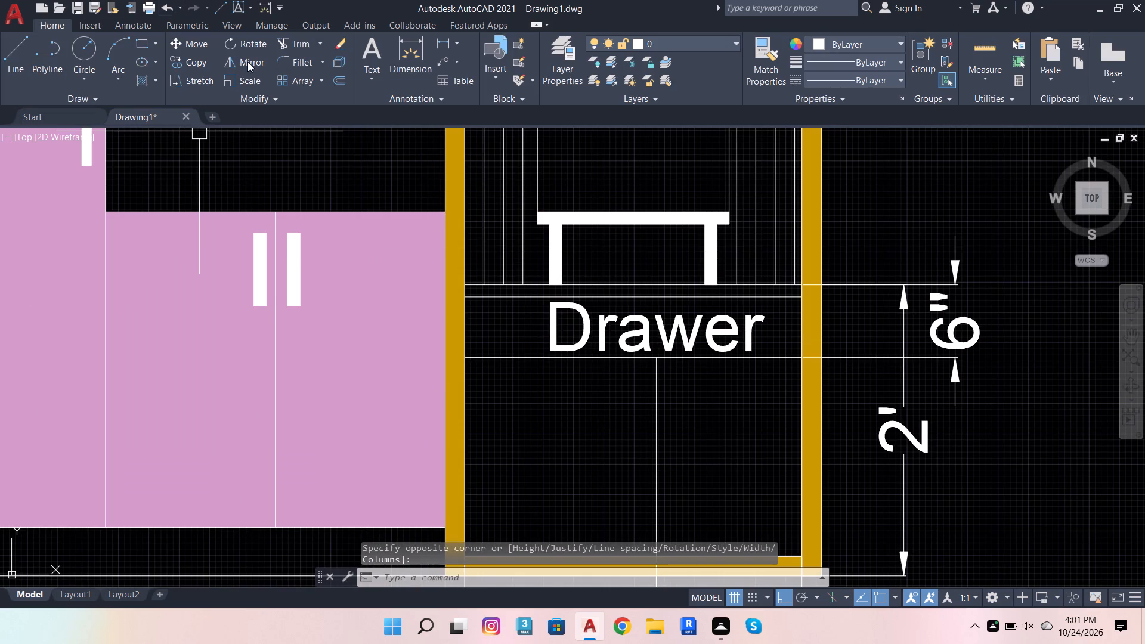
{"action": "scroll", "coordinate": [404, 250], "scroll_direction": "down", "scroll_amount": 2}
{"action": "scroll", "coordinate": [425, 307], "scroll_direction": "up", "scroll_amount": 1}
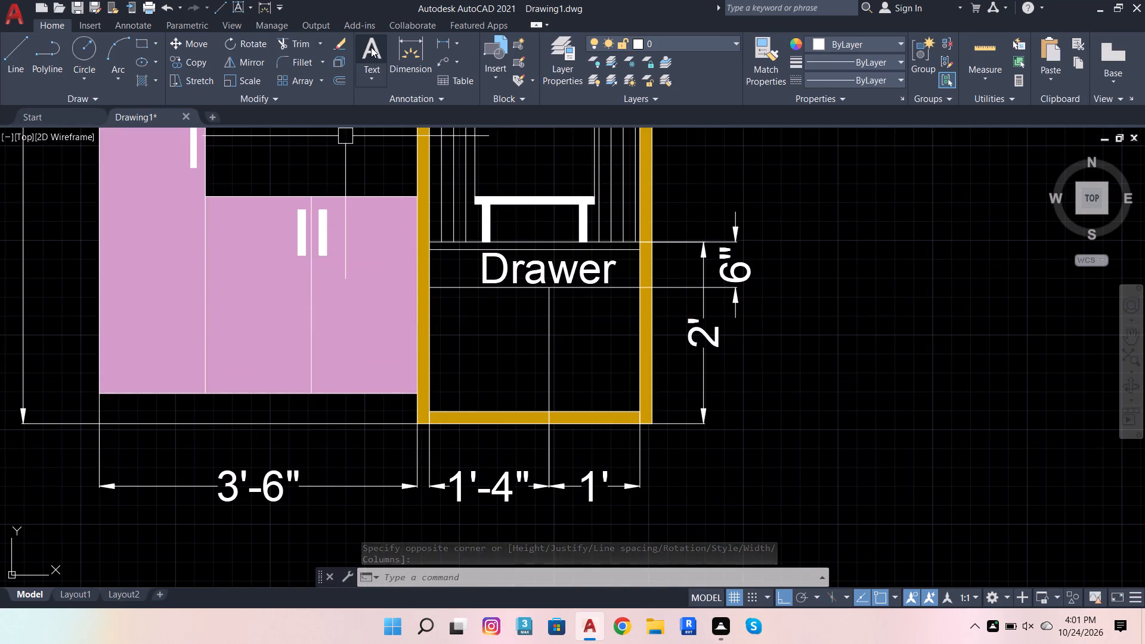
{"action": "left_click", "coordinate": [371, 47]}
{"action": "scroll", "coordinate": [473, 349], "scroll_direction": "up", "scroll_amount": 2}
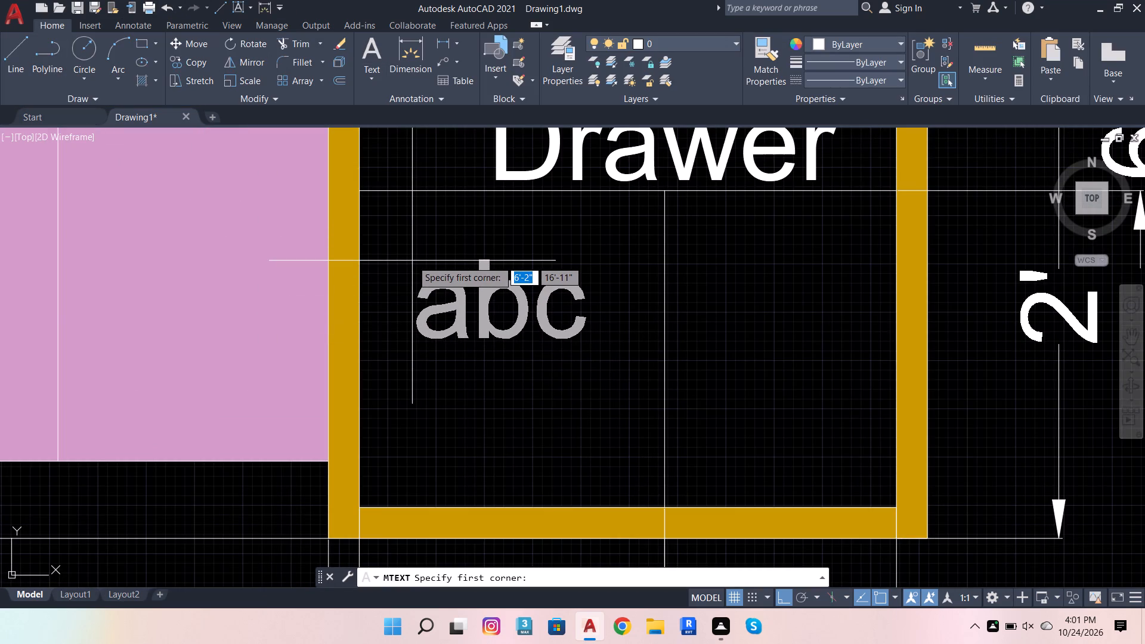
{"action": "left_click", "coordinate": [412, 260]}
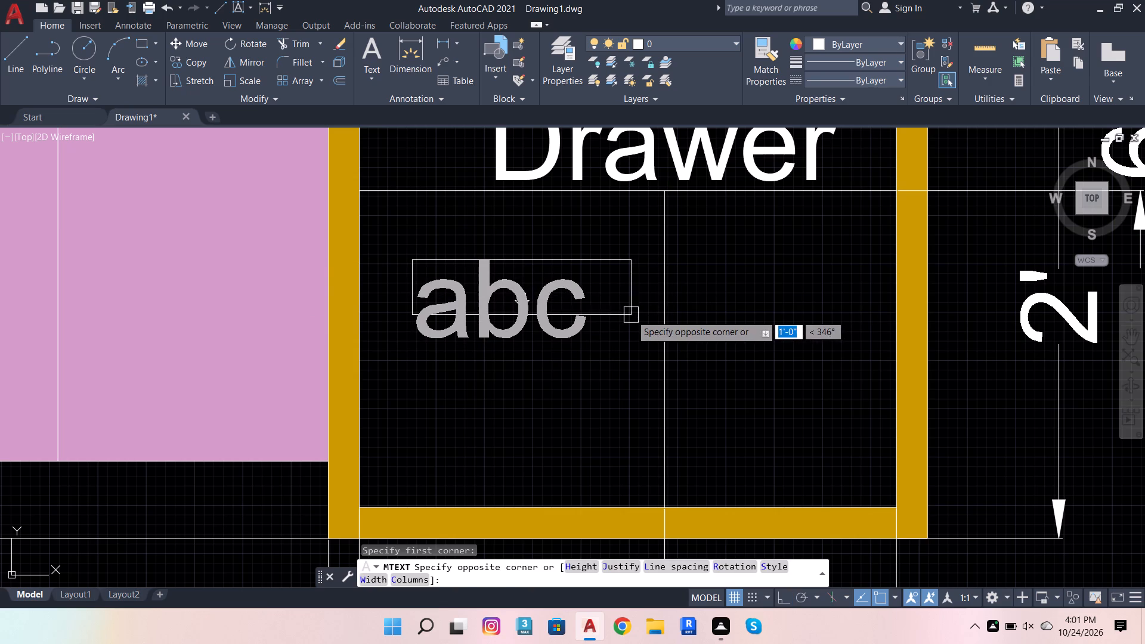
{"action": "left_click", "coordinate": [643, 314]}
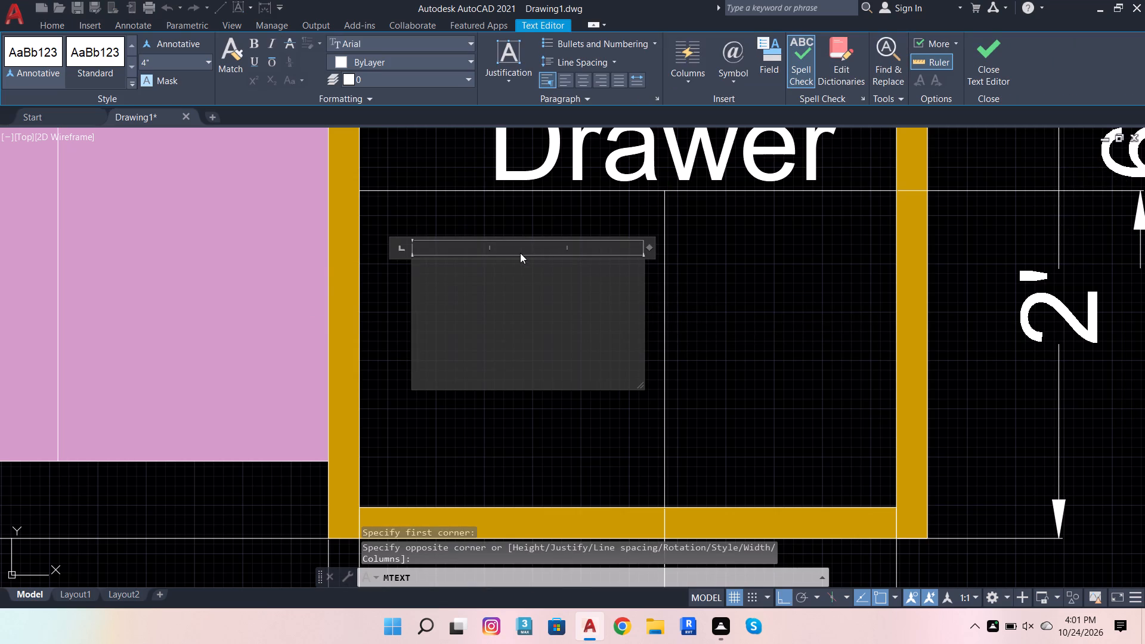
{"action": "type", "text": "se"}
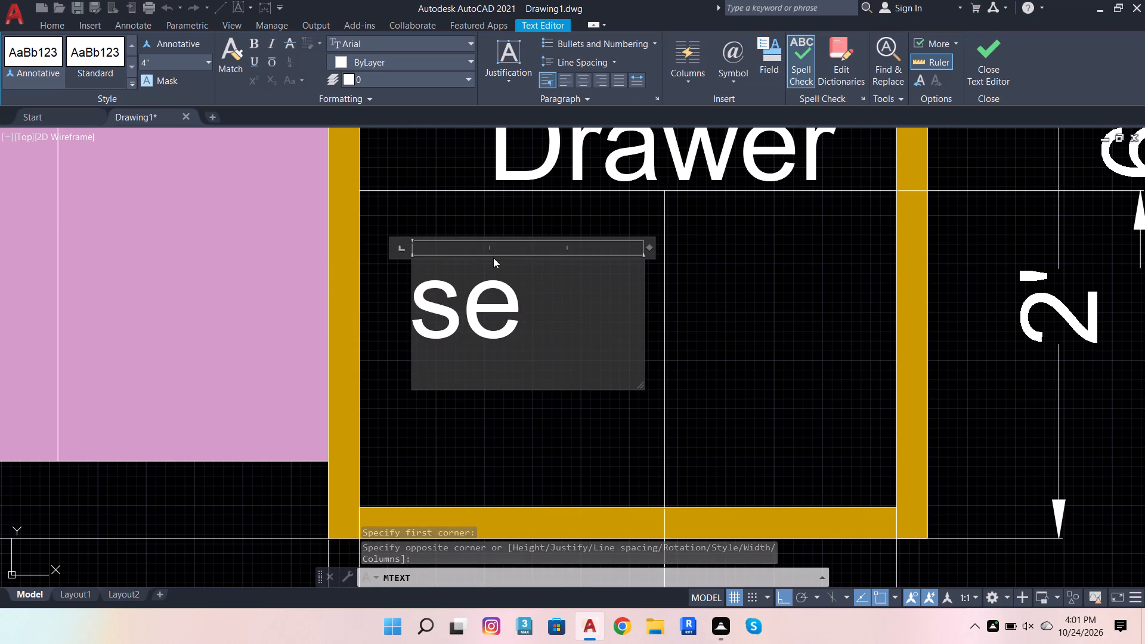
{"action": "type", "text": "thi"}
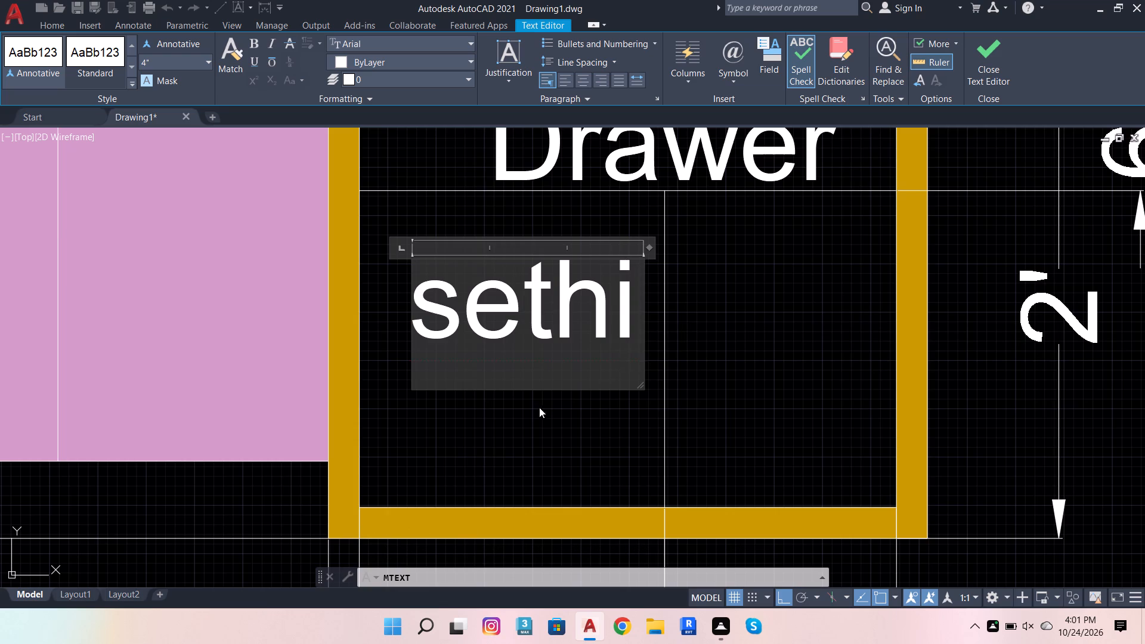
{"action": "left_click", "coordinate": [539, 407]}
Place a multiline text box in the right compartment below the drawer, beside the "sethi" label.
{"action": "scroll", "coordinate": [441, 283], "scroll_direction": "down", "scroll_amount": 2}
{"action": "scroll", "coordinate": [592, 296], "scroll_direction": "up", "scroll_amount": 2}
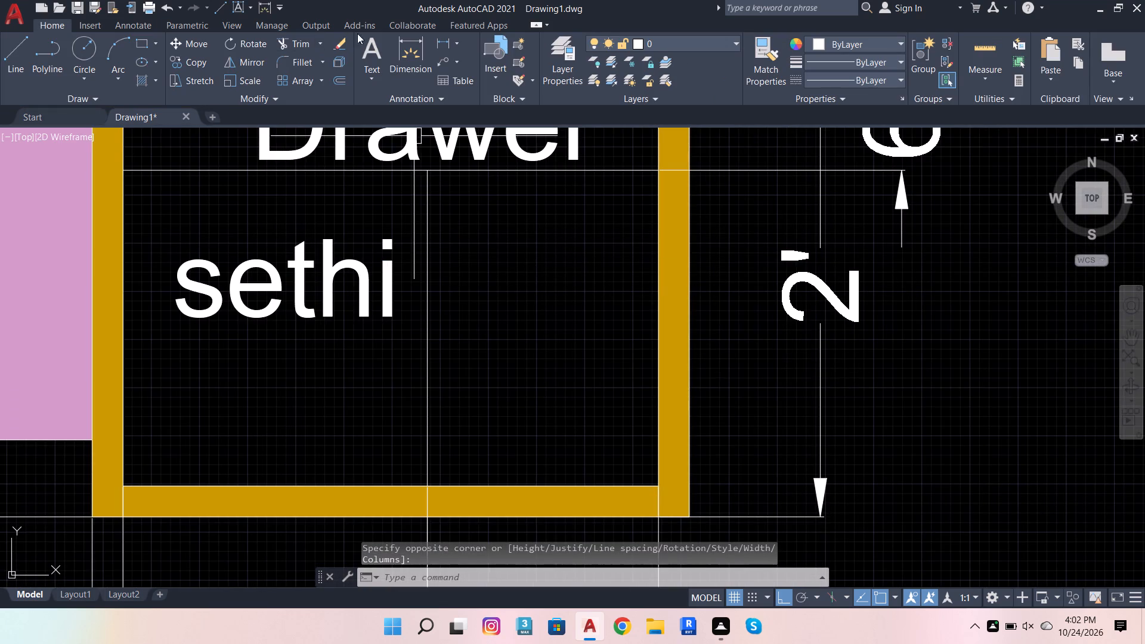
{"action": "left_click", "coordinate": [379, 41]}
{"action": "left_click", "coordinate": [452, 247]}
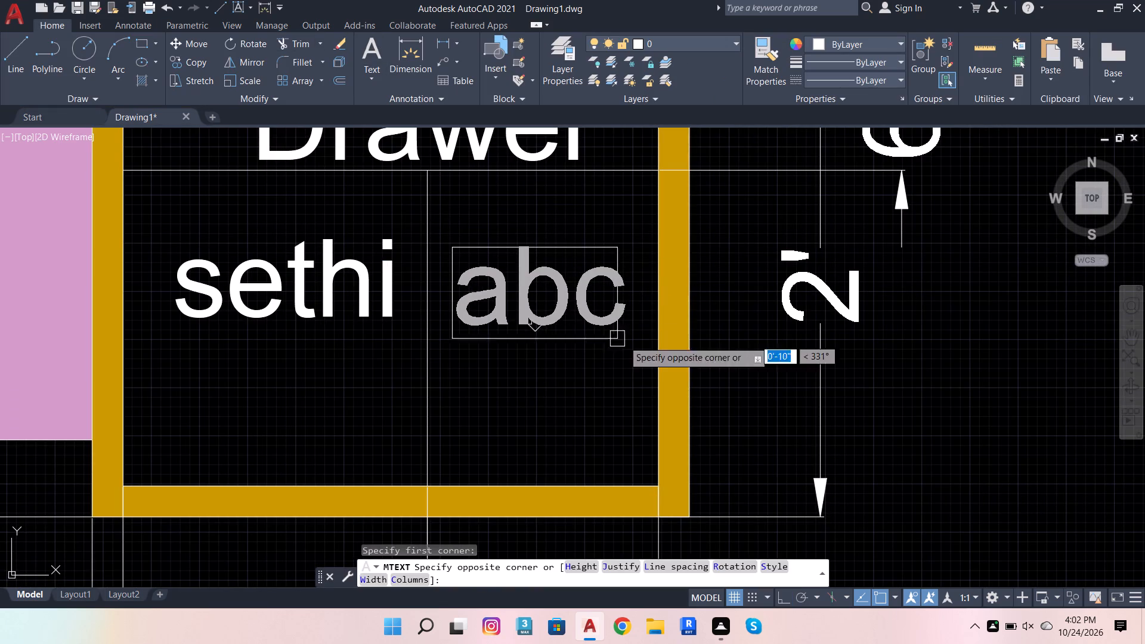
{"action": "left_click", "coordinate": [644, 340]}
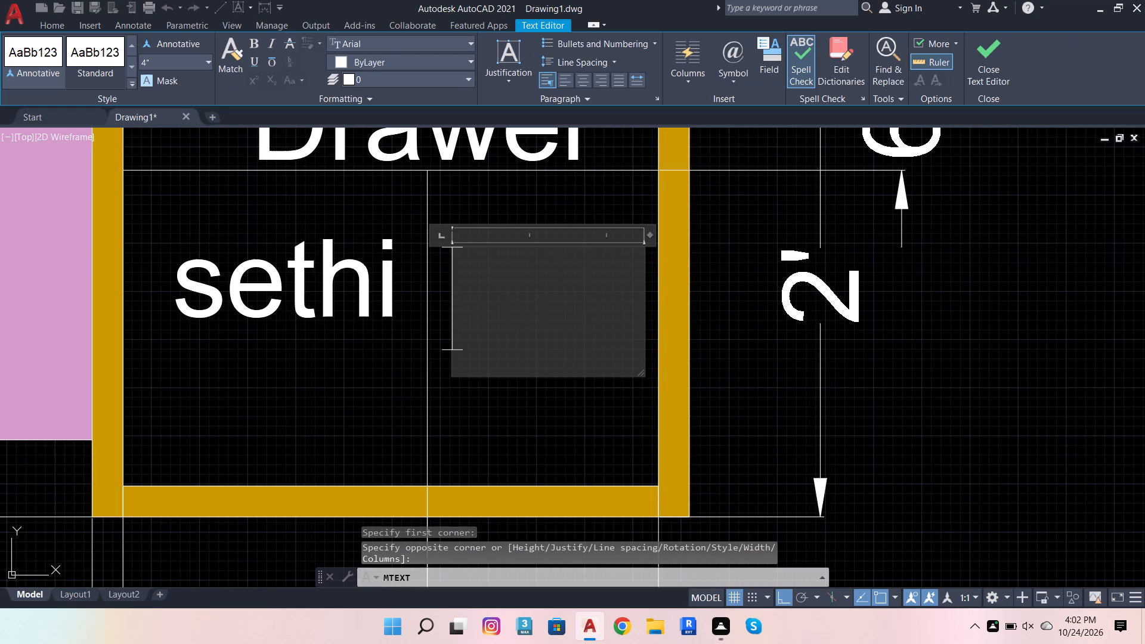
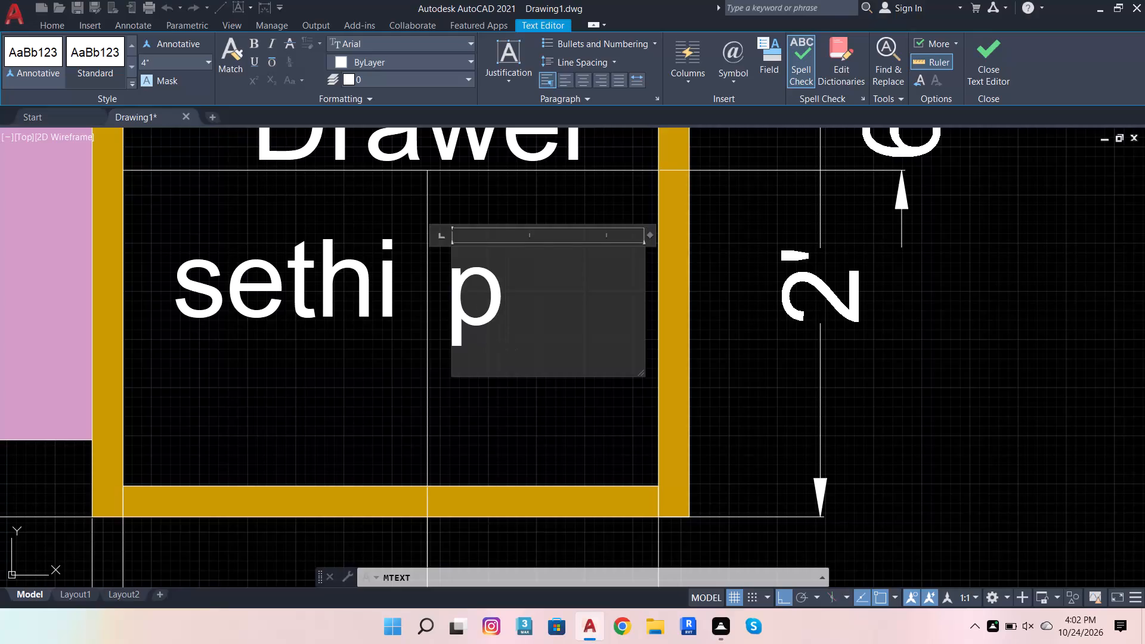
Complete the label in the right compartment below the drawer as "palla" and finish the text.
{"action": "type", "text": "alla"}
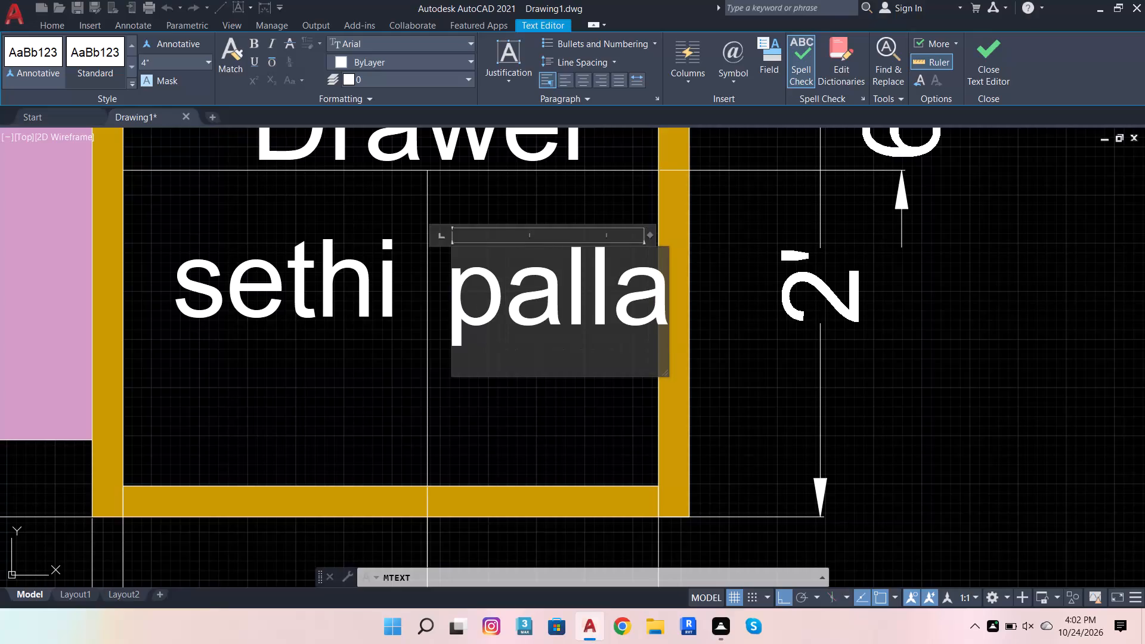
{"action": "scroll", "coordinate": [617, 379], "scroll_direction": "down", "scroll_amount": 2}
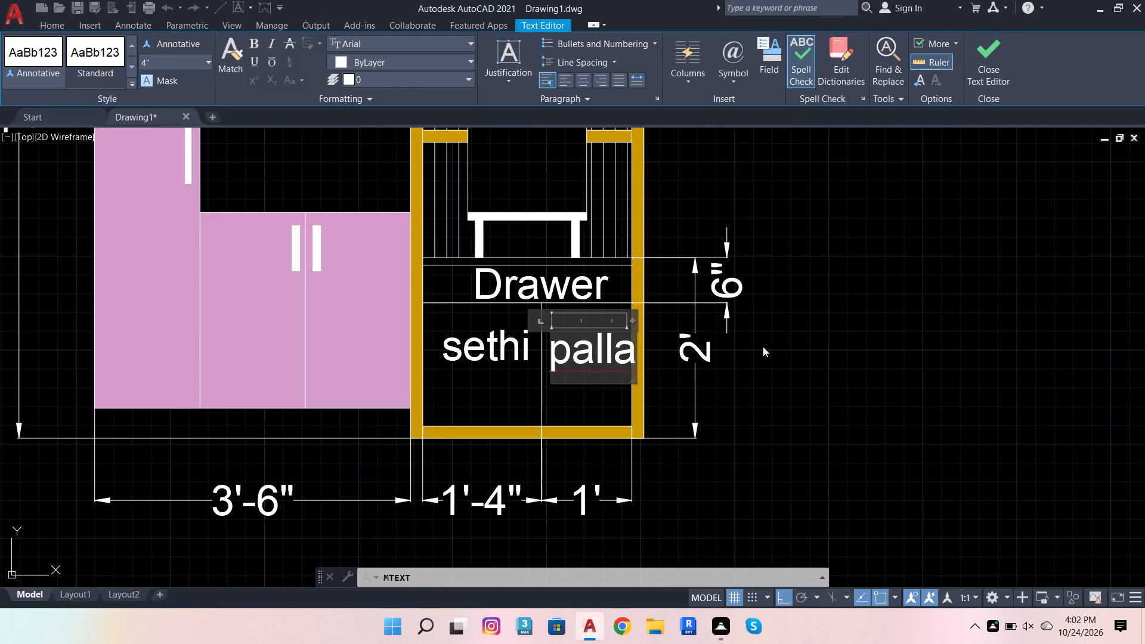
{"action": "left_click", "coordinate": [852, 319]}
Move the "palla" text about 1" horizontally towards the compartment divider so it fits inside its compartment.
{"action": "scroll", "coordinate": [608, 374], "scroll_direction": "up", "scroll_amount": 2}
{"action": "left_click", "coordinate": [575, 330]}
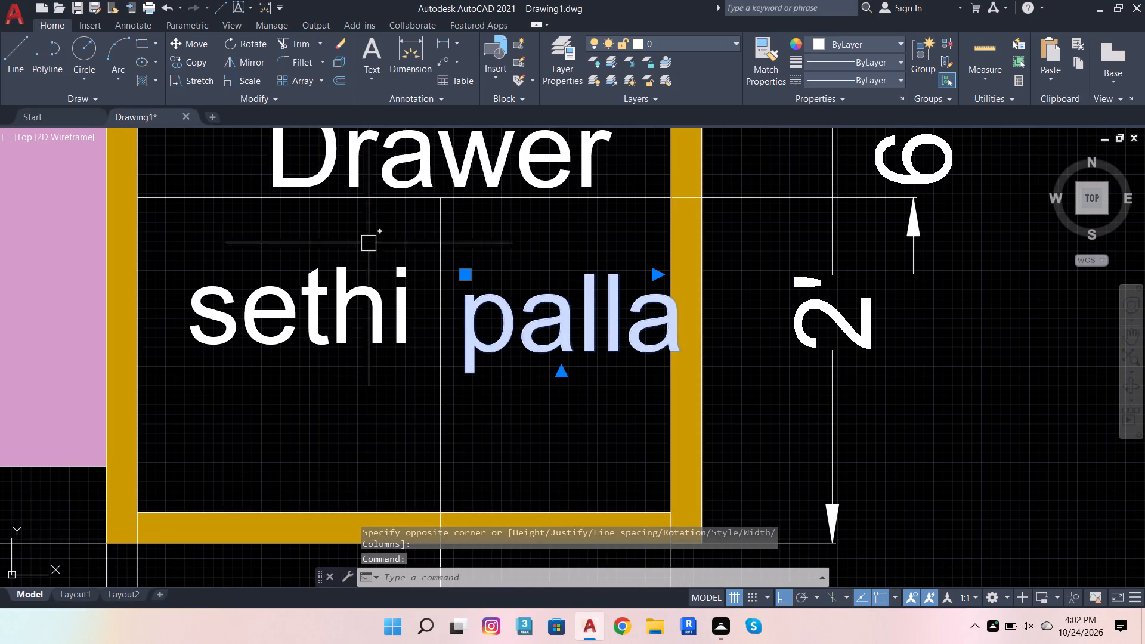
{"action": "left_click", "coordinate": [194, 49]}
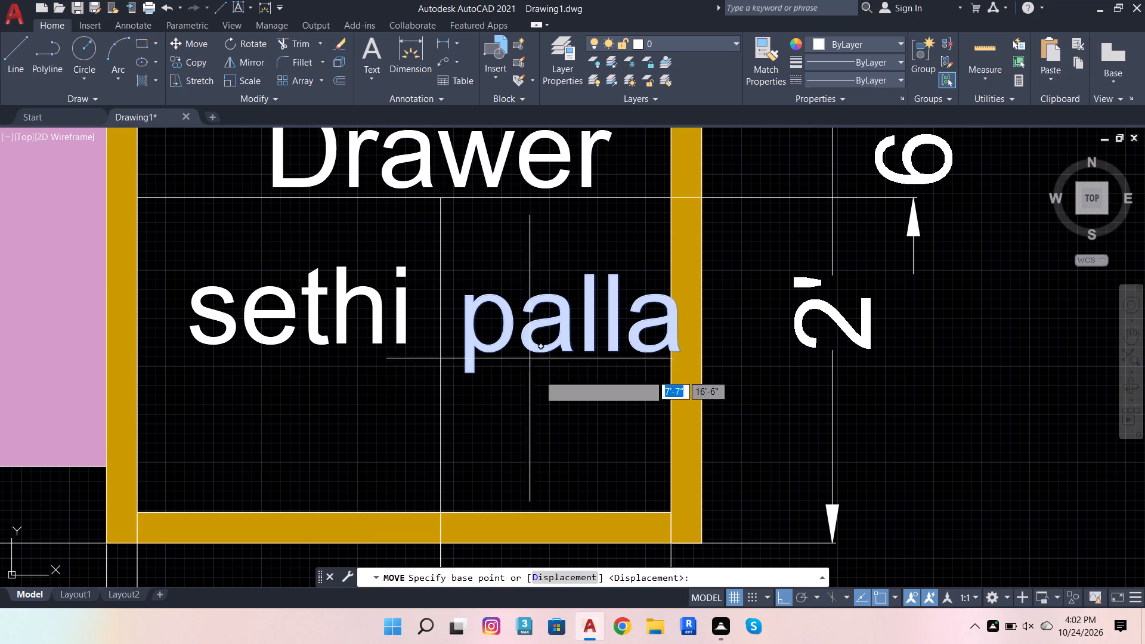
{"action": "left_click", "coordinate": [535, 369]}
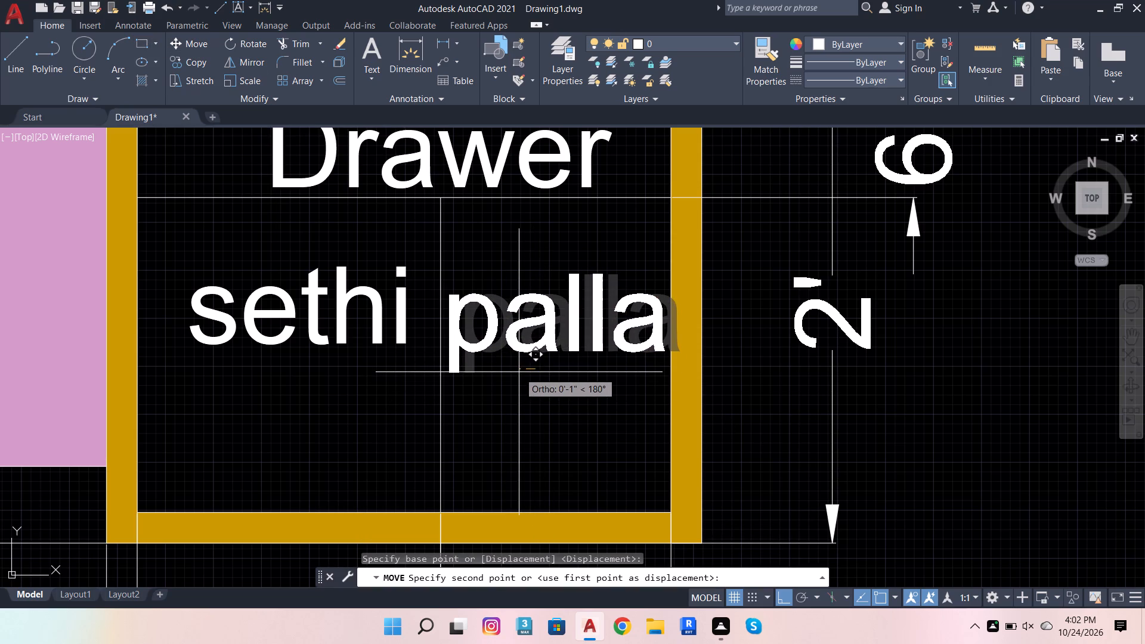
{"action": "left_click", "coordinate": [519, 372]}
Place a centre-aligned multiline text box in the tall central panel between the dressing unit's side shelves.
{"action": "scroll", "coordinate": [570, 383], "scroll_direction": "down", "scroll_amount": 2}
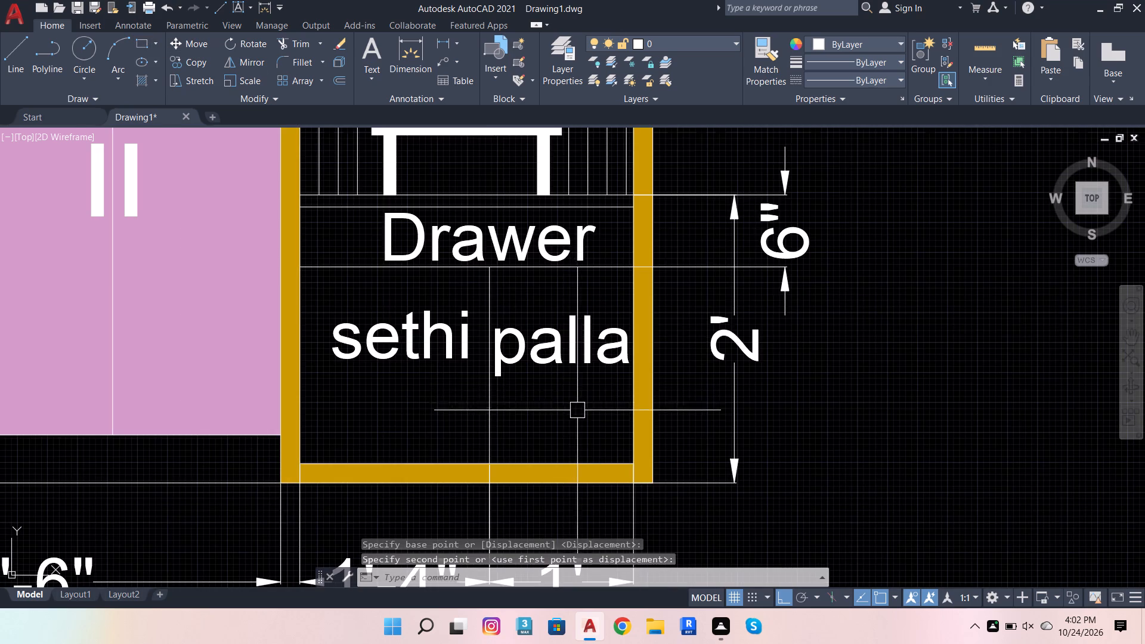
{"action": "scroll", "coordinate": [579, 420], "scroll_direction": "down", "scroll_amount": 2}
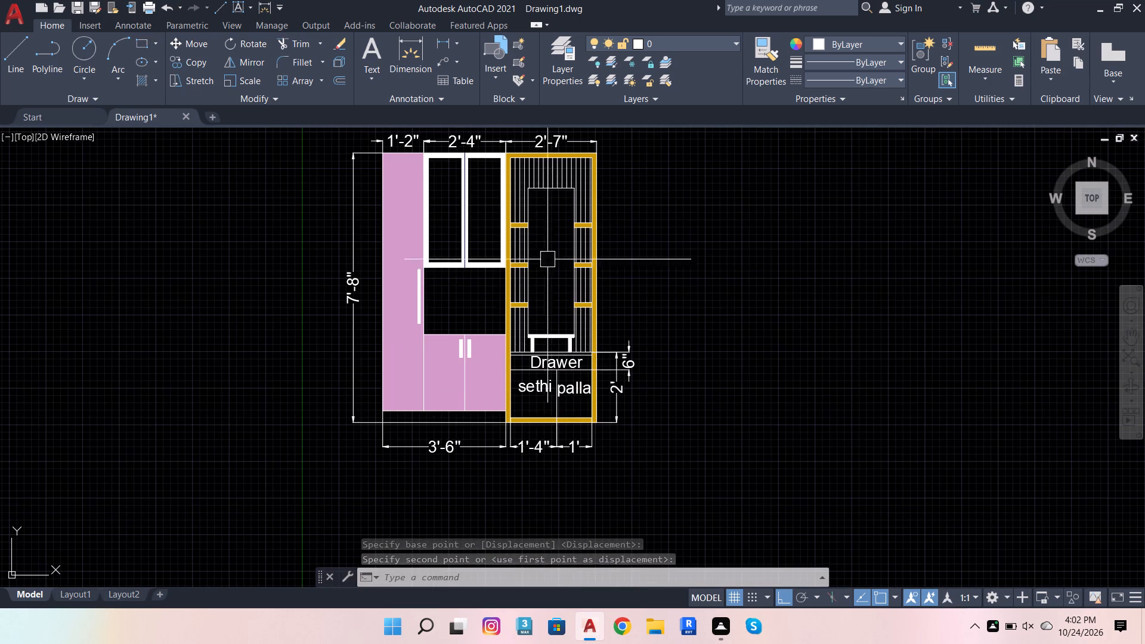
{"action": "left_click", "coordinate": [373, 45]}
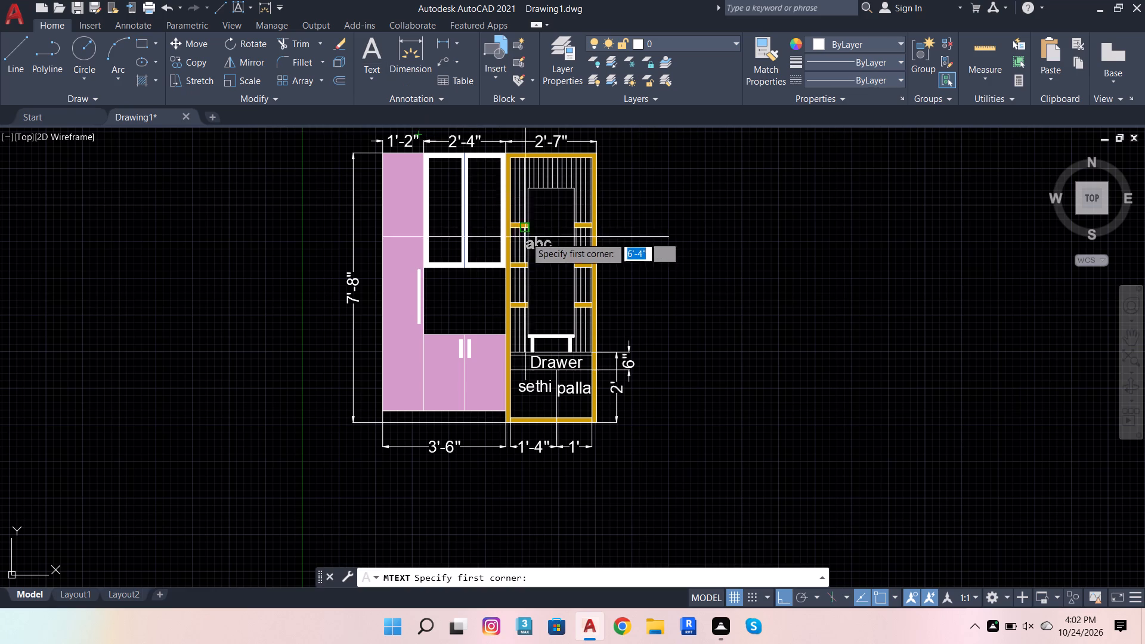
{"action": "scroll", "coordinate": [542, 247], "scroll_direction": "up", "scroll_amount": 3}
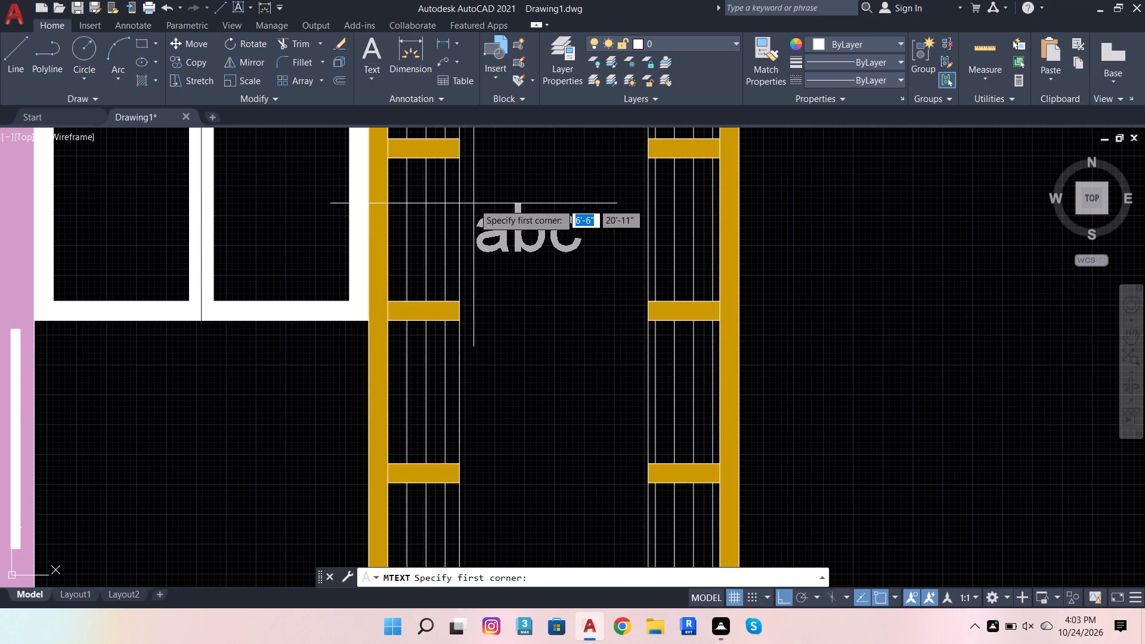
{"action": "left_click", "coordinate": [474, 203]}
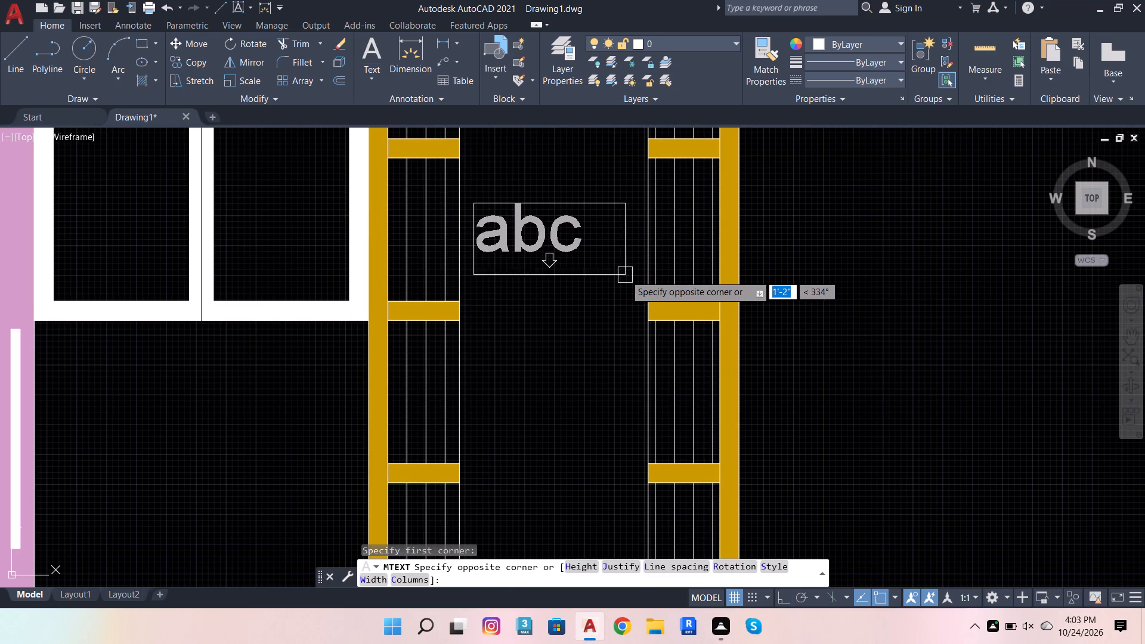
{"action": "scroll", "coordinate": [636, 266], "scroll_direction": "up", "scroll_amount": 2}
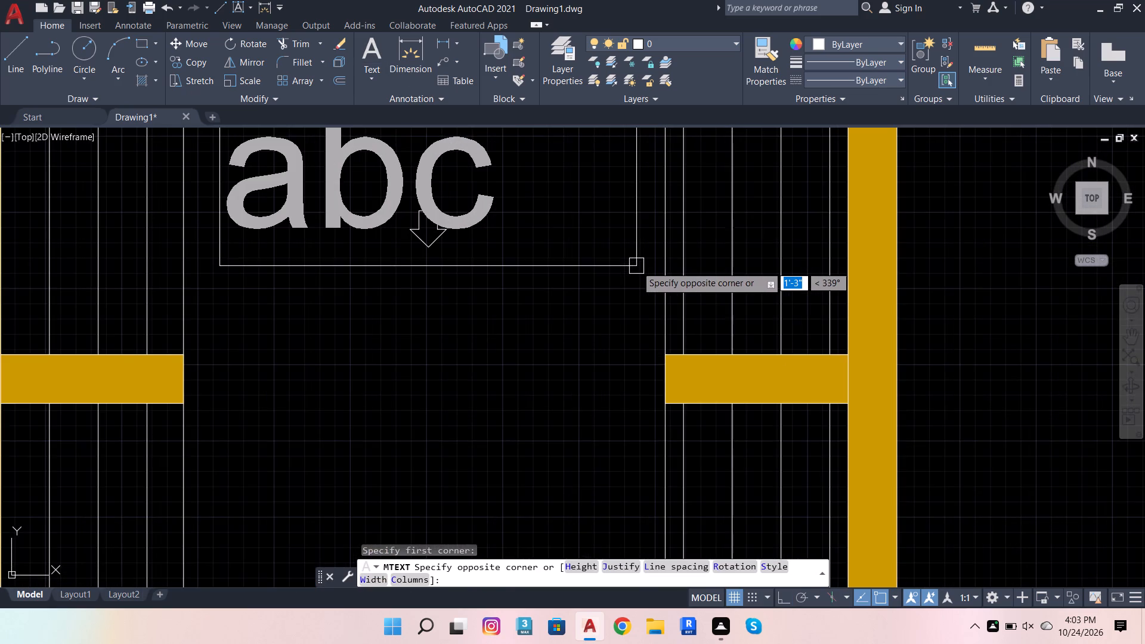
{"action": "left_click", "coordinate": [642, 261]}
{"action": "scroll", "coordinate": [616, 302], "scroll_direction": "down", "scroll_amount": 2}
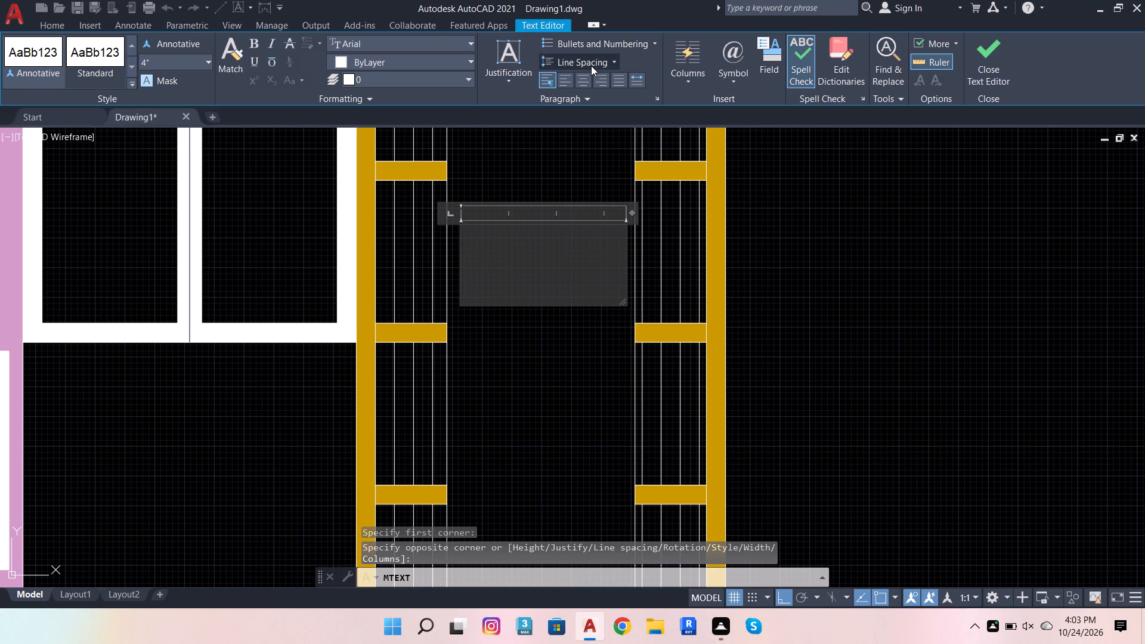
{"action": "left_click", "coordinate": [587, 79]}
{"action": "left_click", "coordinate": [550, 241]}
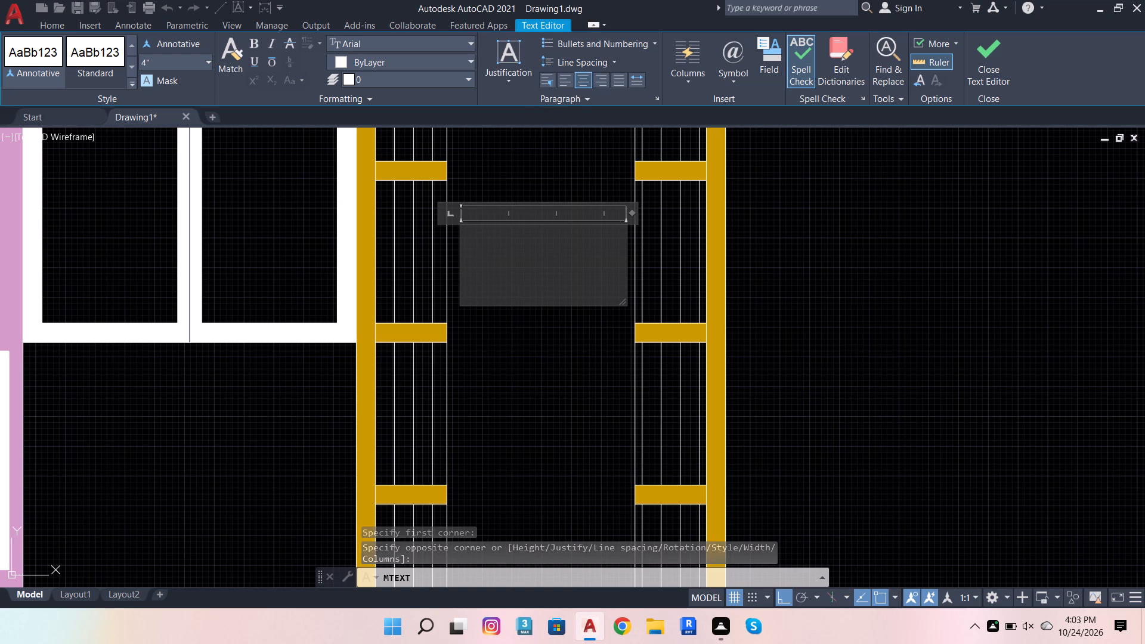
Enter the central panel label as three lines: "corian", "jali" and "design".
{"action": "key", "text": "c"}
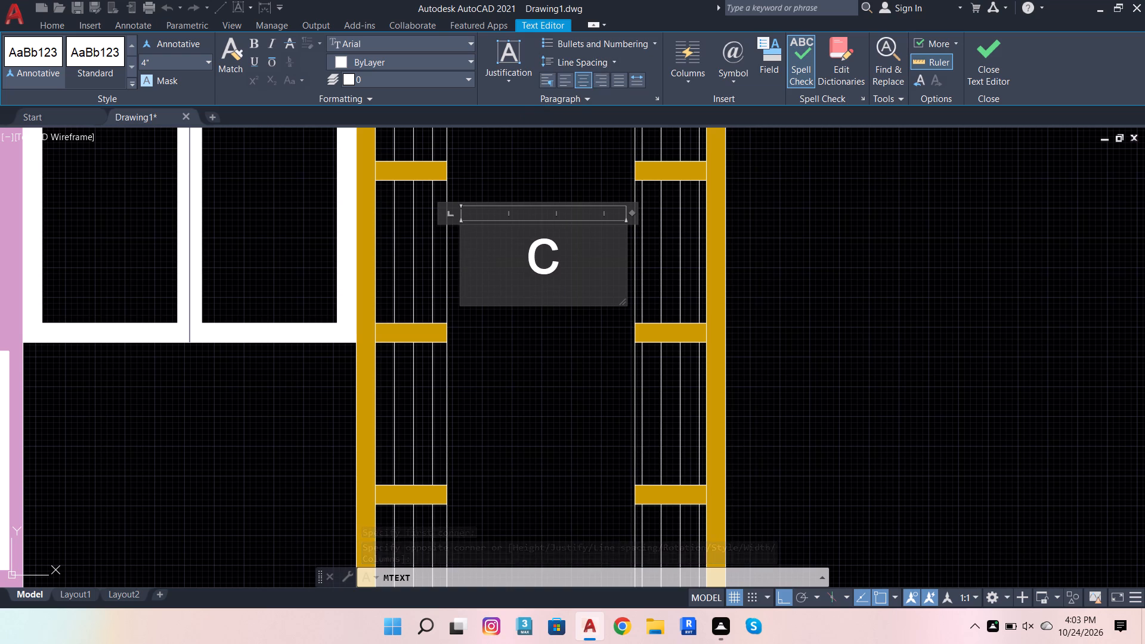
{"action": "type", "text": "ori"}
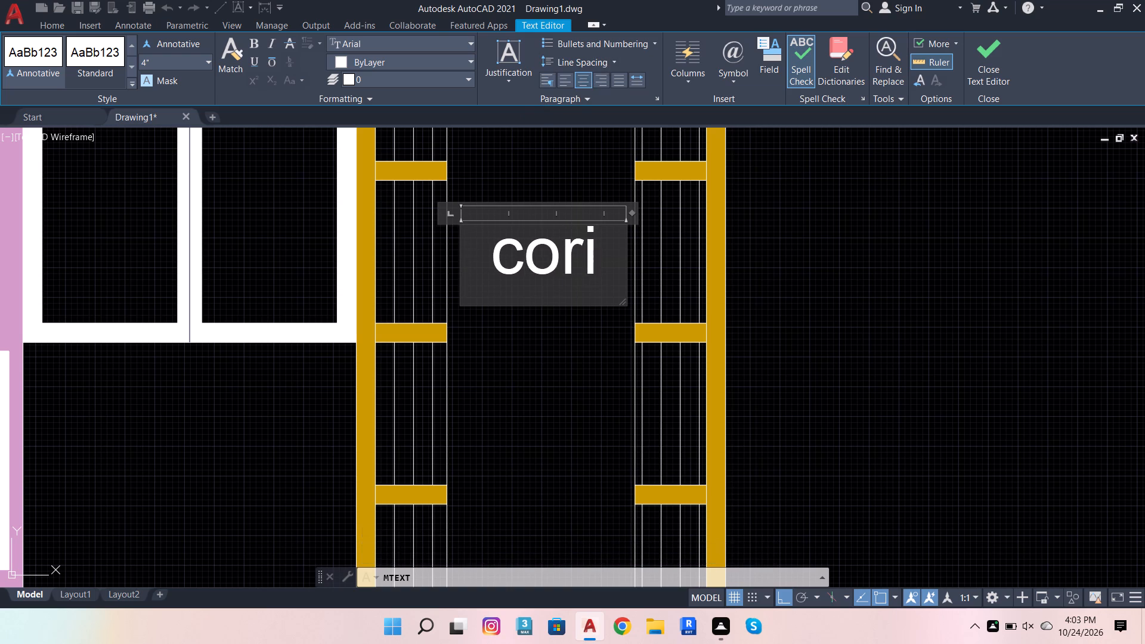
{"action": "type", "text": "an"}
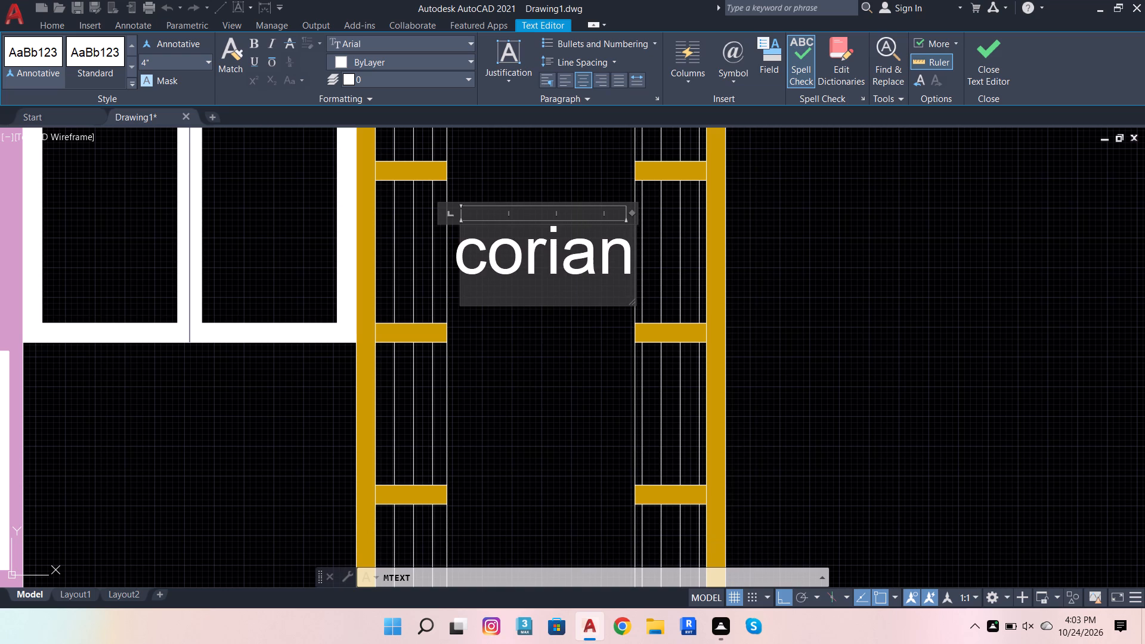
{"action": "key", "text": "Return"}
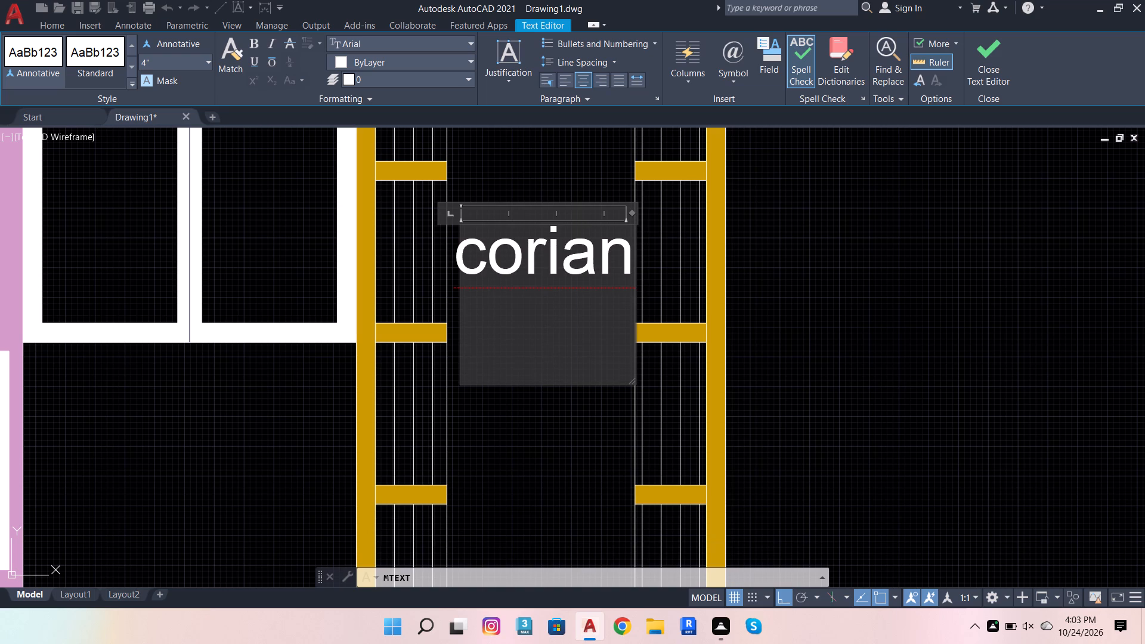
{"action": "type", "text": "jali"}
{"action": "key", "text": "Return"}
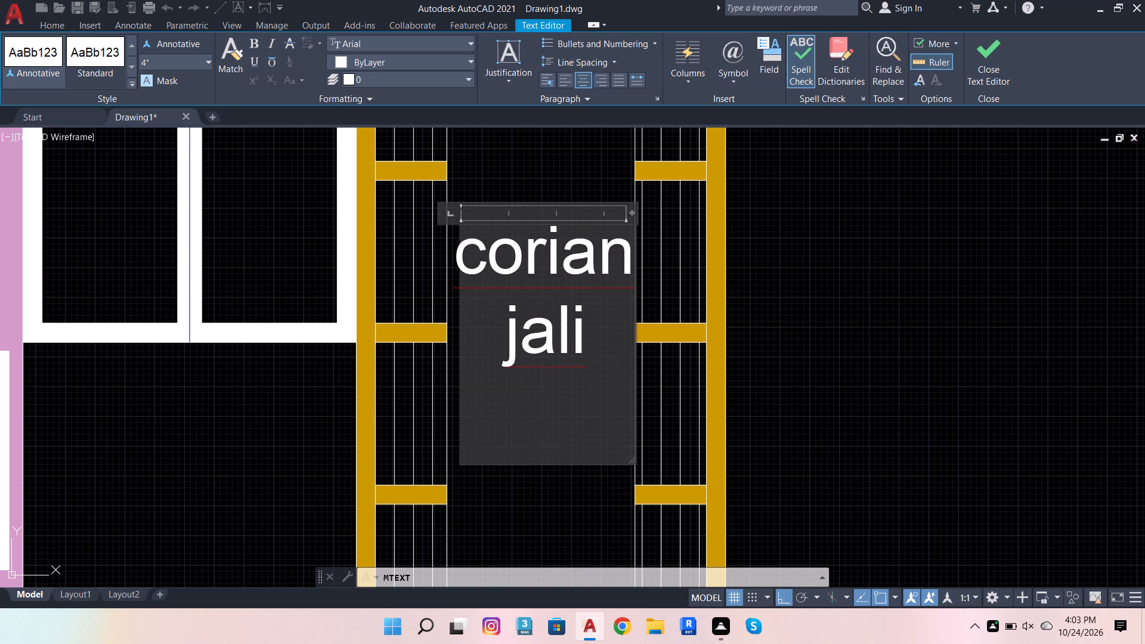
{"action": "type", "text": "des"}
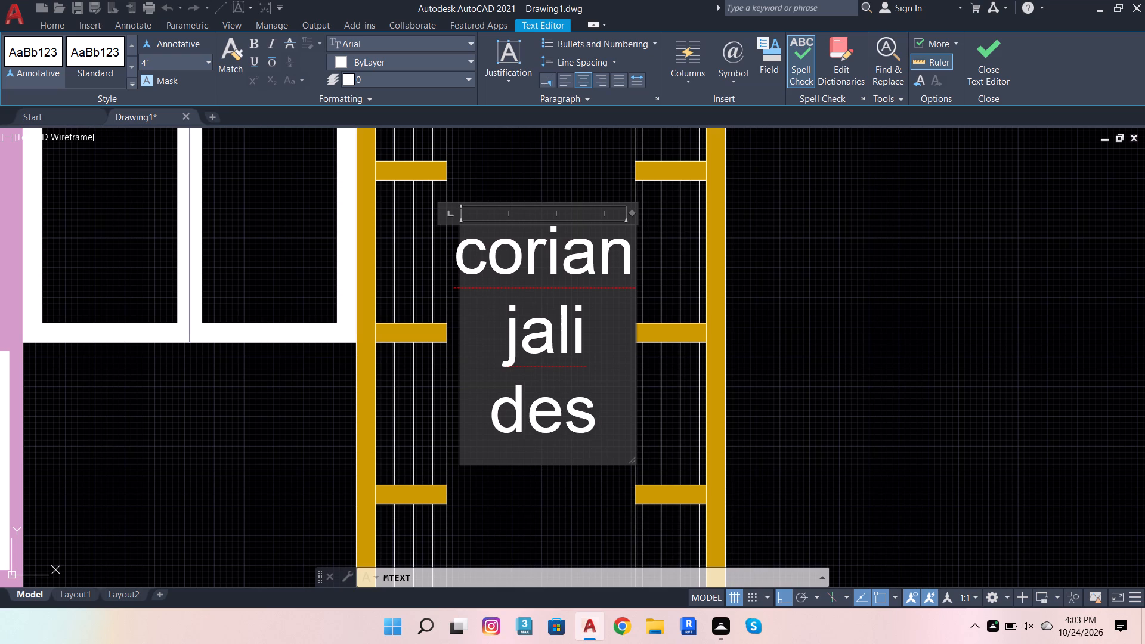
{"action": "type", "text": "ig"}
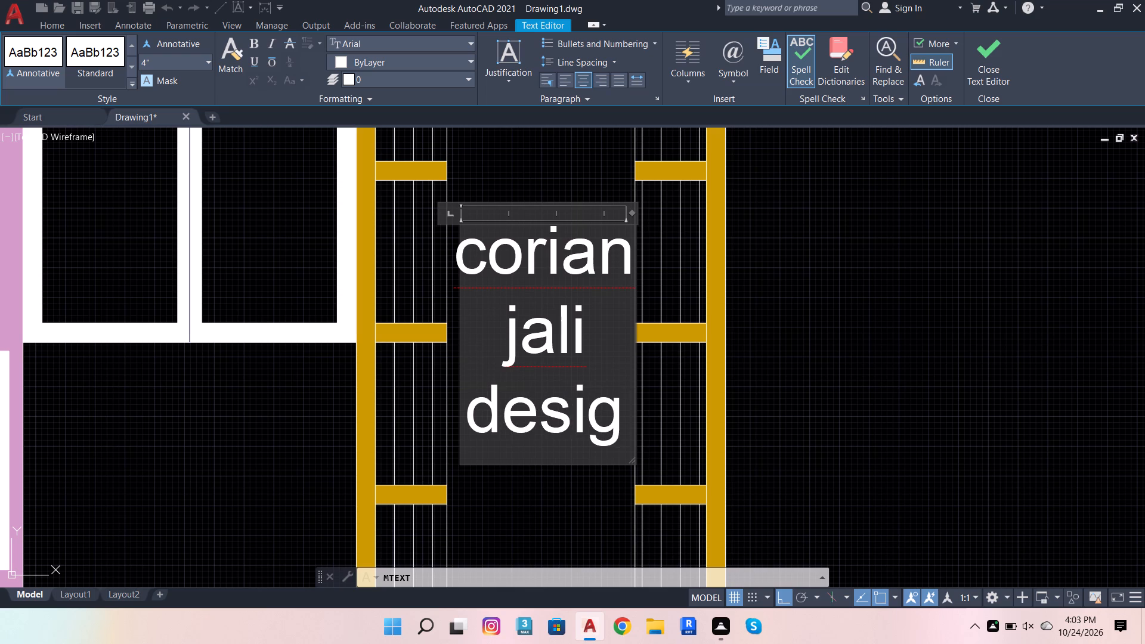
{"action": "key", "text": "n"}
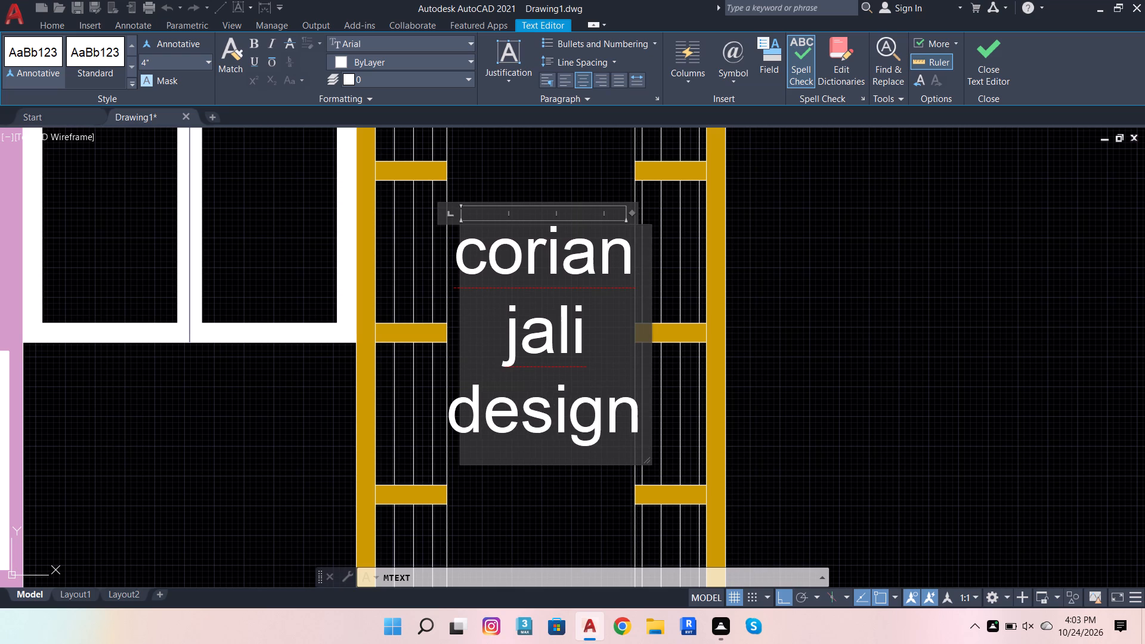
Insert a new first line "(+3")" above "corian" in the central panel label and finish the text.
{"action": "left_click", "coordinate": [499, 227]}
{"action": "key", "text": "Left"}
{"action": "key", "text": "Return"}
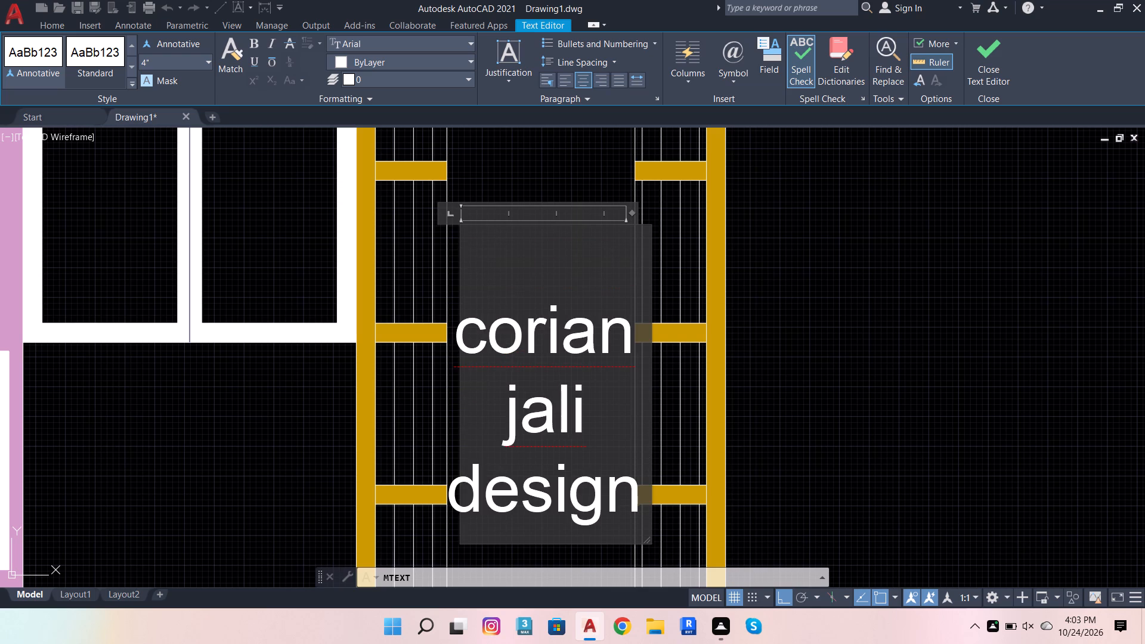
{"action": "left_click", "coordinate": [530, 268]}
{"action": "key", "text": "shift+parenleft"}
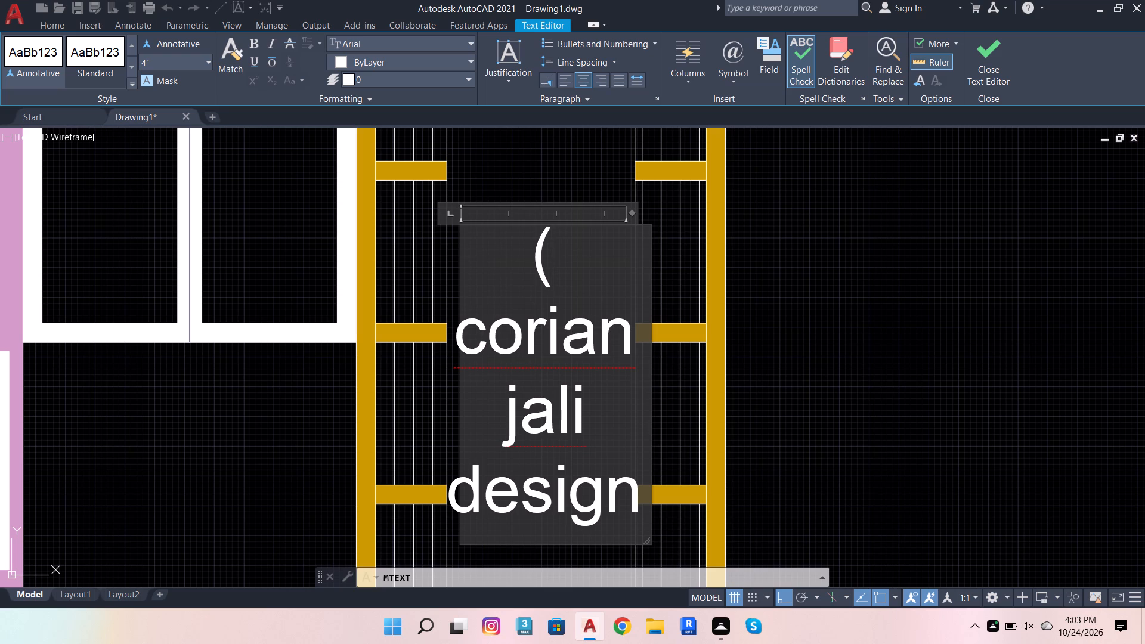
{"action": "key", "text": "shift+plus"}
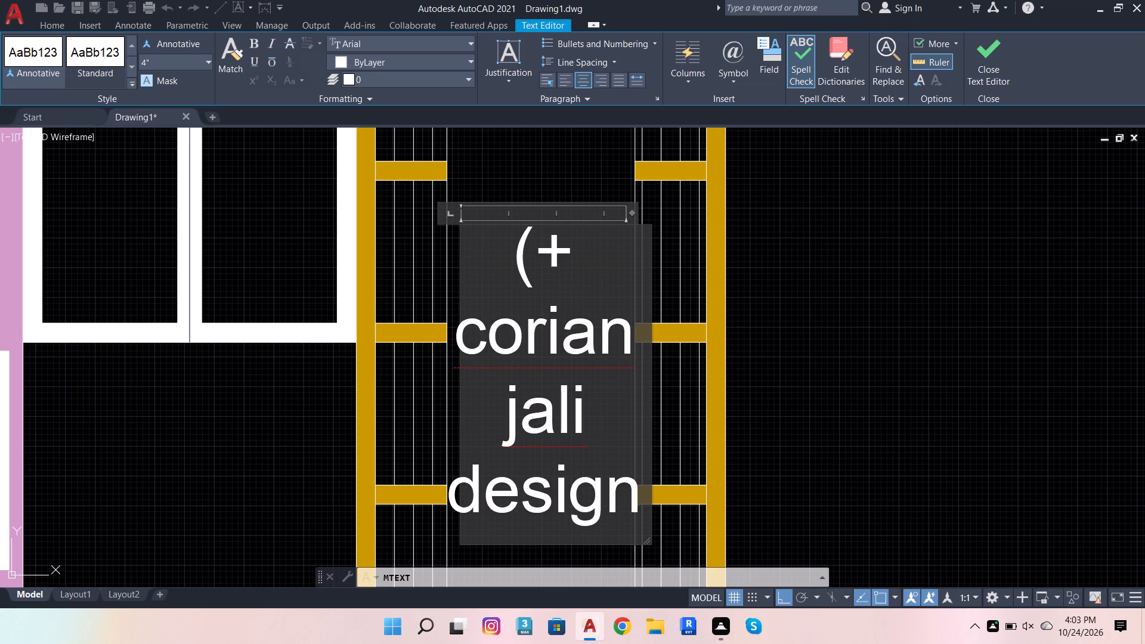
{"action": "key", "text": "3"}
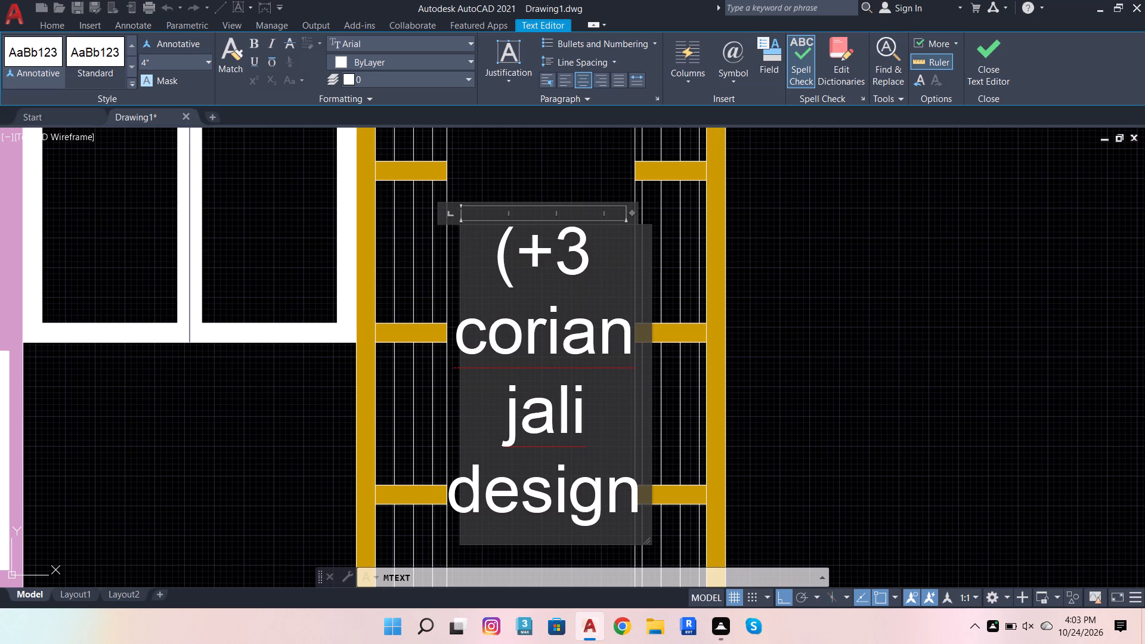
{"action": "key", "text": "shift+quotedbl"}
{"action": "key", "text": "shift+parenright"}
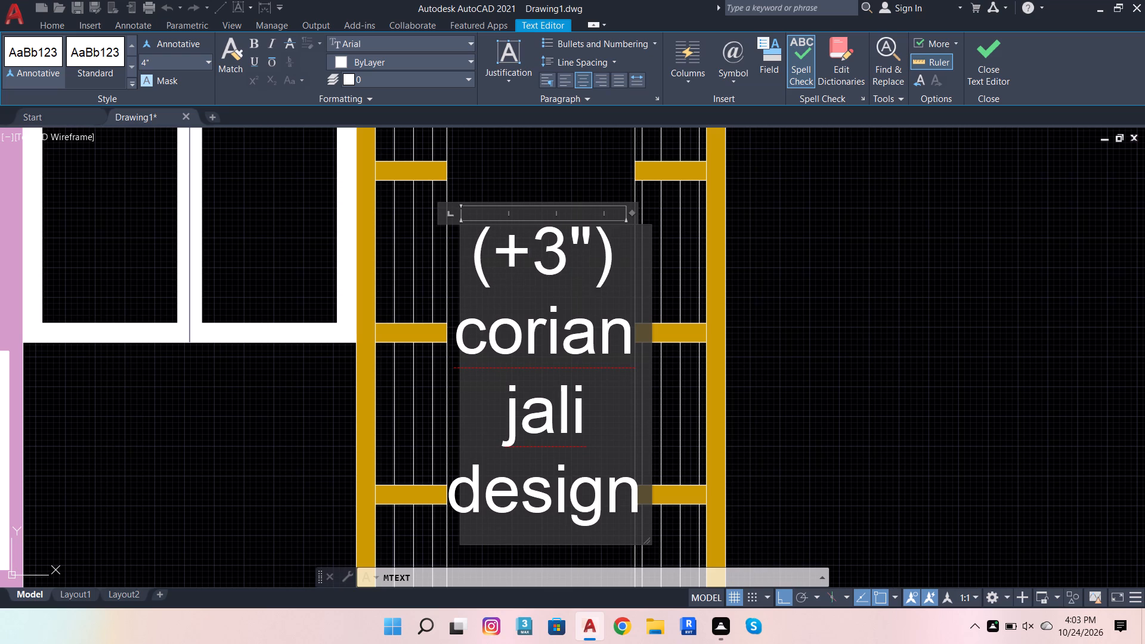
{"action": "left_click", "coordinate": [769, 277]}
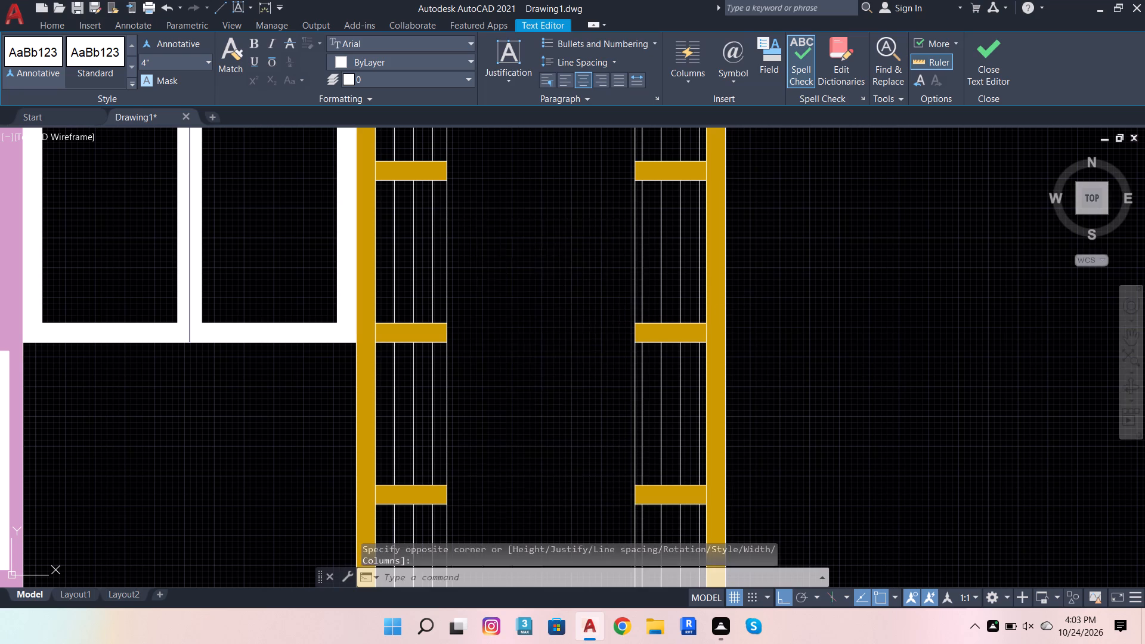
{"action": "scroll", "coordinate": [790, 341], "scroll_direction": "down", "scroll_amount": 2}
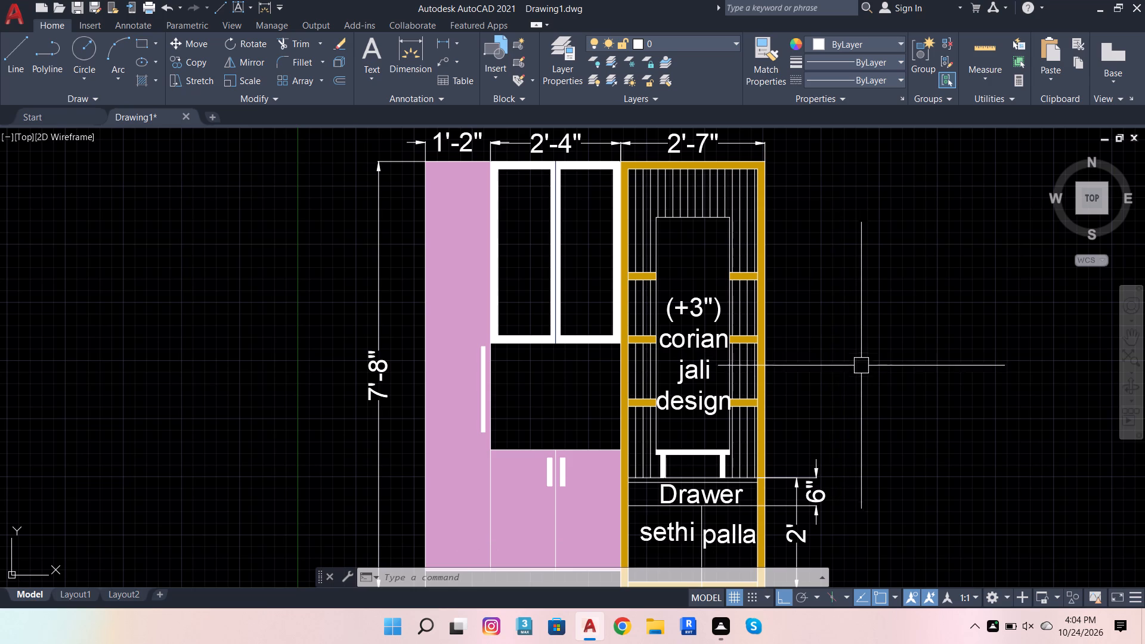
{"action": "scroll", "coordinate": [859, 386], "scroll_direction": "down", "scroll_amount": 1}
{"action": "key", "text": "Escape"}
{"action": "key", "text": "Escape"}
{"action": "key", "text": "Escape"}
{"action": "key", "text": "Escape"}
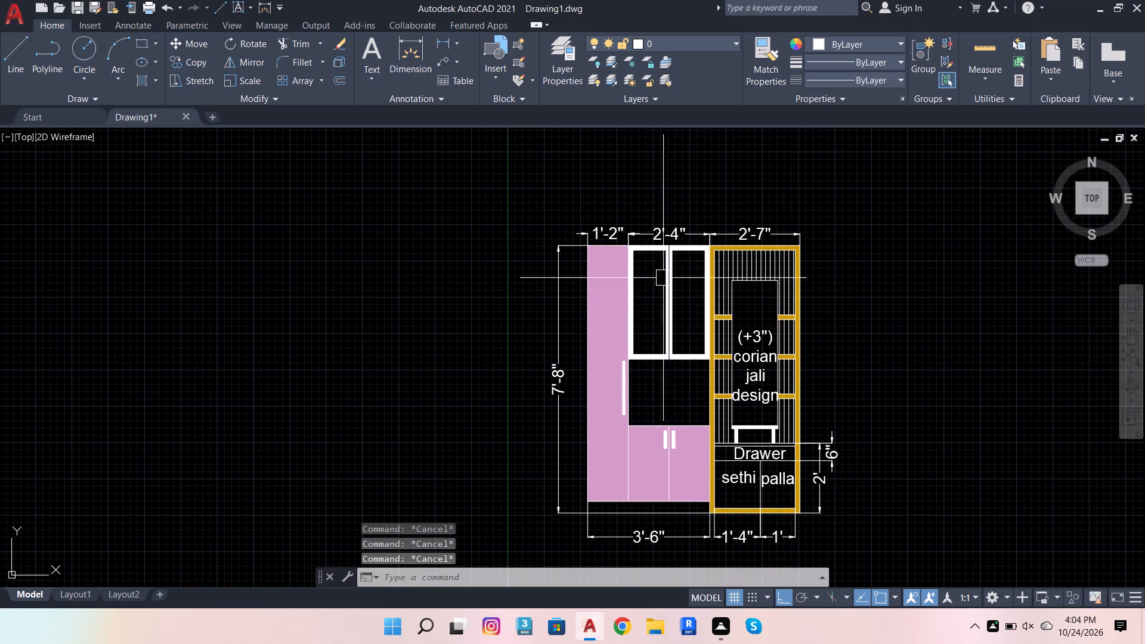
Place a centre-aligned multiline text box about 1'-2" wide at the top of the open niche below the double-door upper cabinet.
{"action": "left_click", "coordinate": [360, 55]}
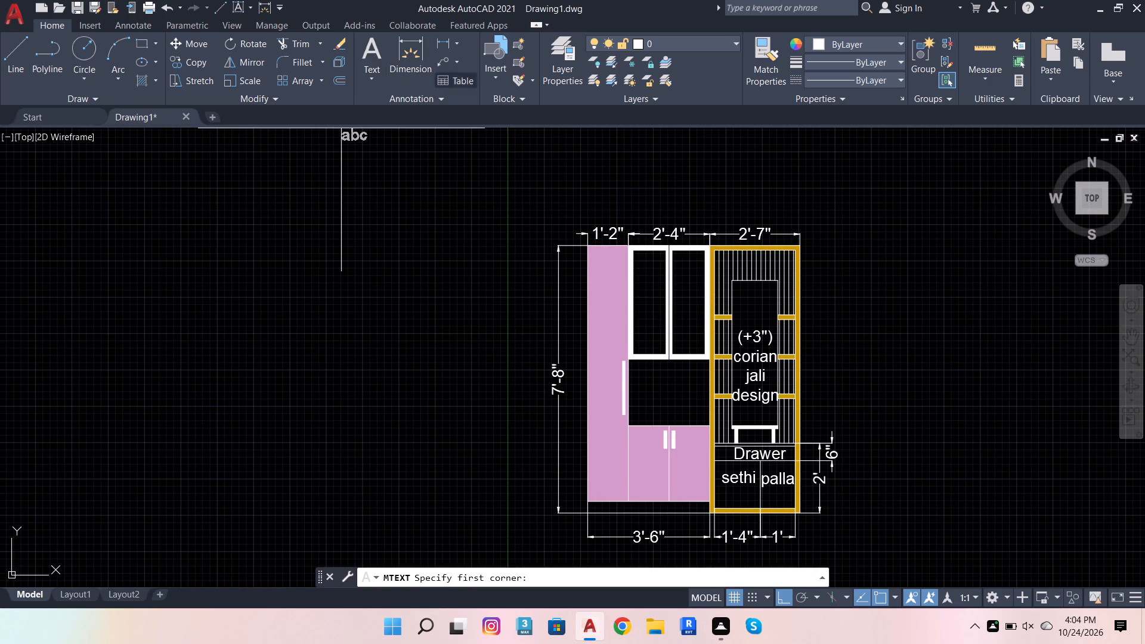
{"action": "scroll", "coordinate": [664, 361], "scroll_direction": "up", "scroll_amount": 3}
{"action": "left_click", "coordinate": [593, 336]}
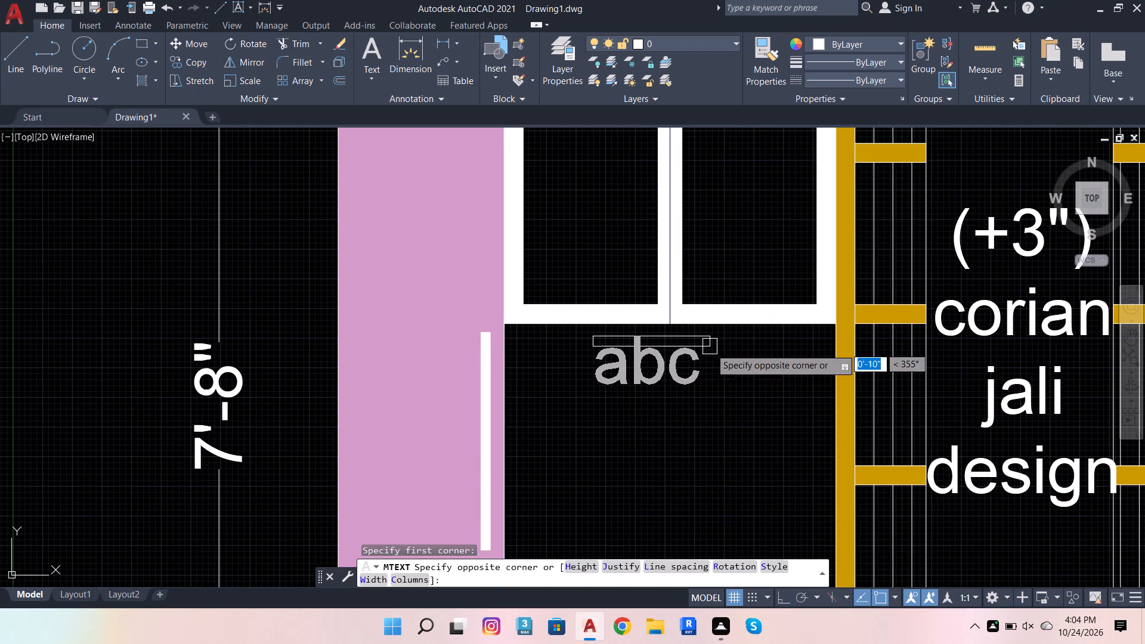
{"action": "left_click", "coordinate": [761, 358]}
{"action": "scroll", "coordinate": [727, 353], "scroll_direction": "up", "scroll_amount": 2}
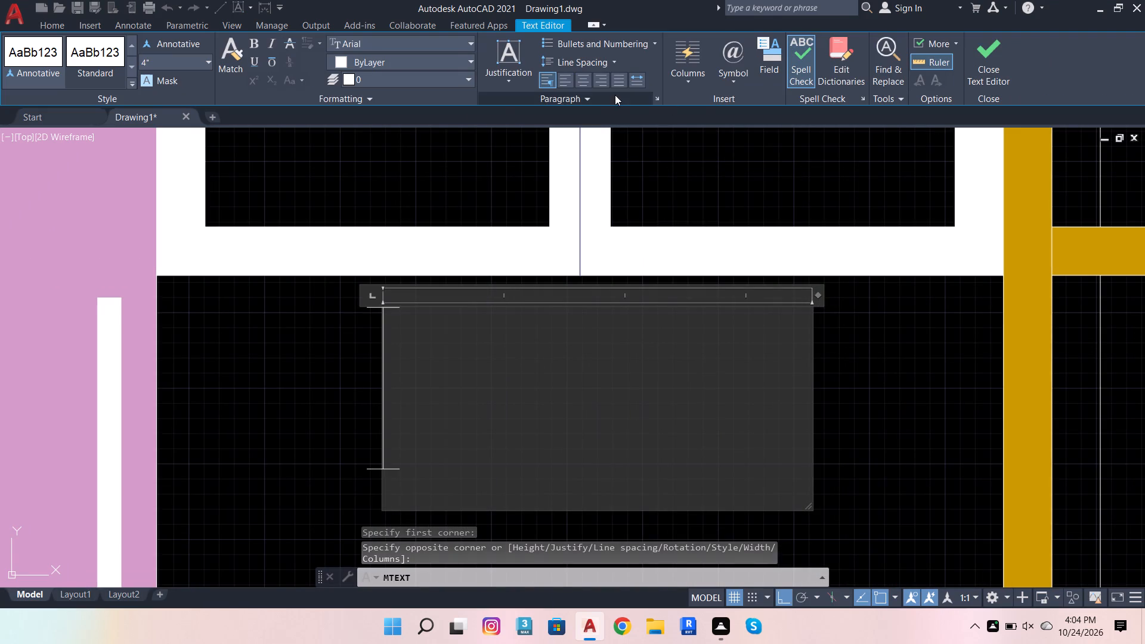
{"action": "left_click", "coordinate": [584, 82]}
{"action": "left_click", "coordinate": [592, 315]}
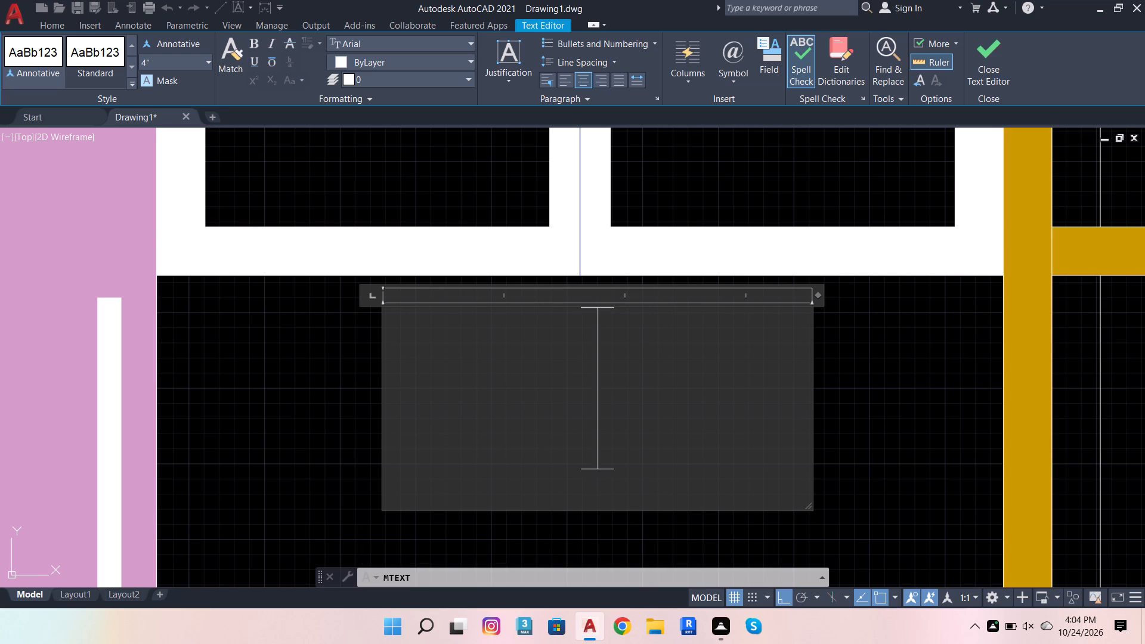
Enter "profile light" as the open niche's label.
{"action": "type", "text": "pro"}
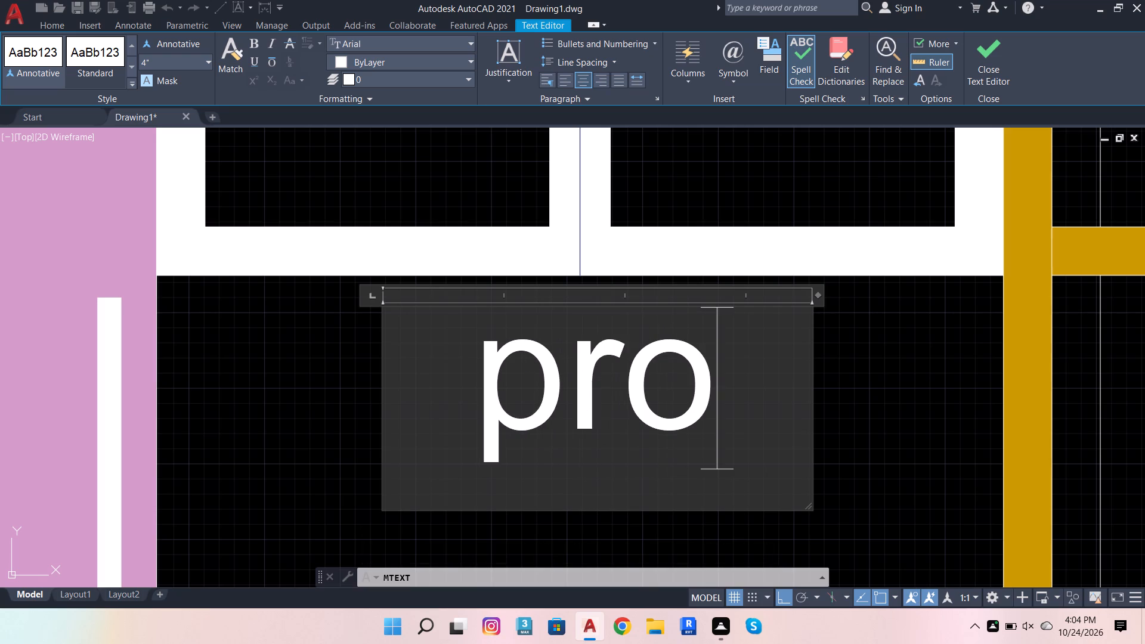
{"action": "key", "text": "f"}
{"action": "type", "text": "ile"}
{"action": "key", "text": "space"}
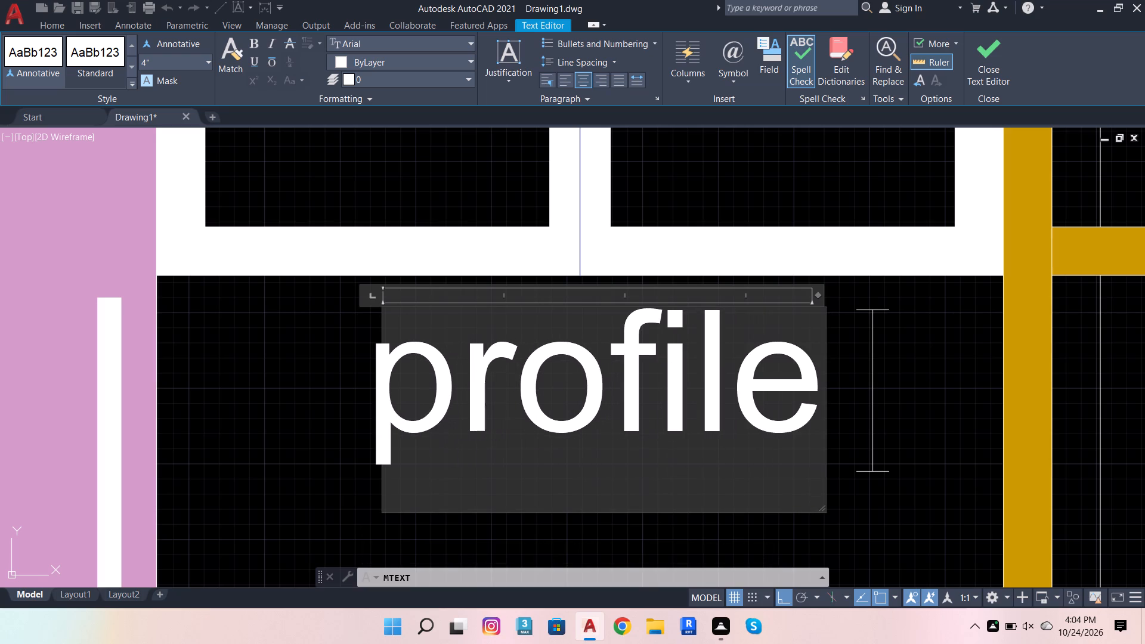
{"action": "type", "text": "li"}
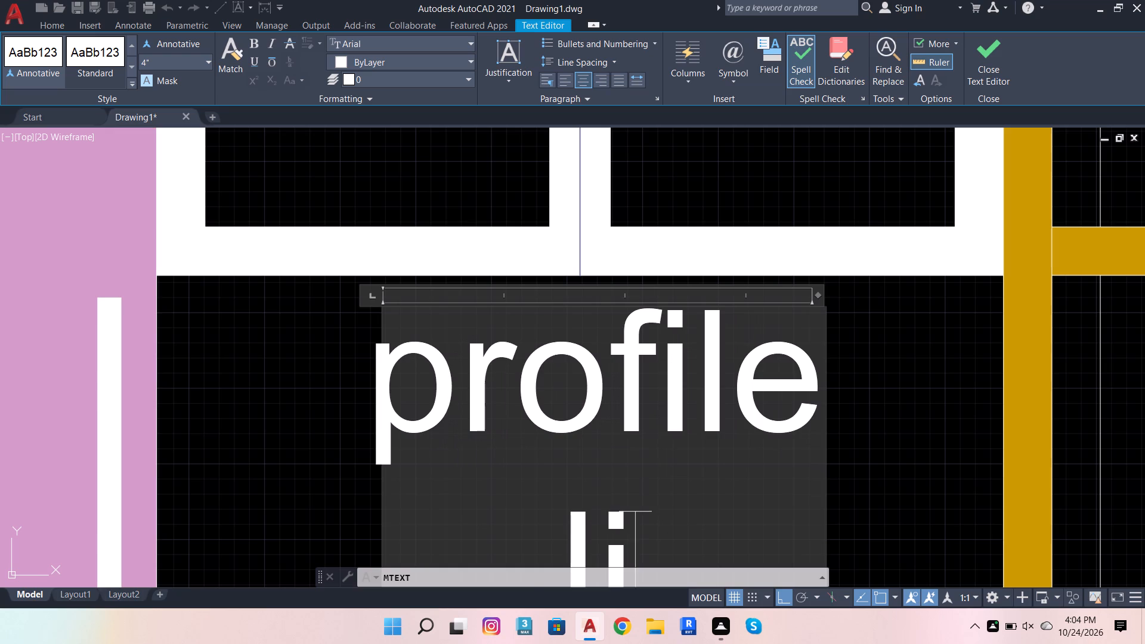
{"action": "type", "text": "ght"}
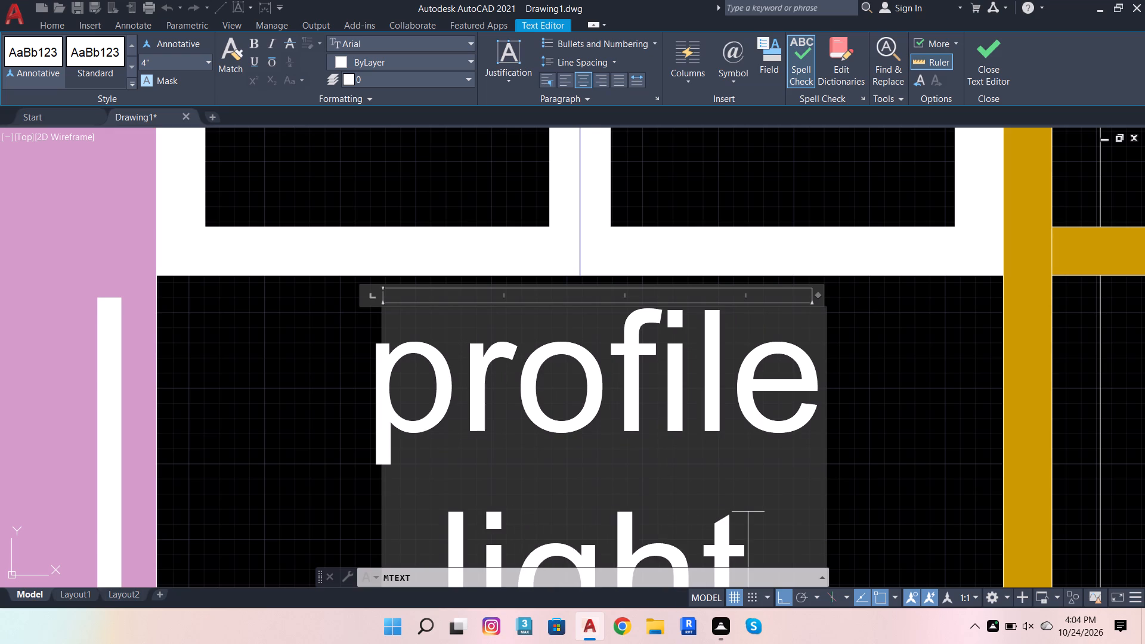
Widen the niche label's text box to about 2'-4" so "profile light" fits on one line, and finish the text.
{"action": "scroll", "coordinate": [457, 308], "scroll_direction": "down", "scroll_amount": 3}
{"action": "left_click_drag", "start_coordinate": [598, 363], "coordinate": [599, 361]}
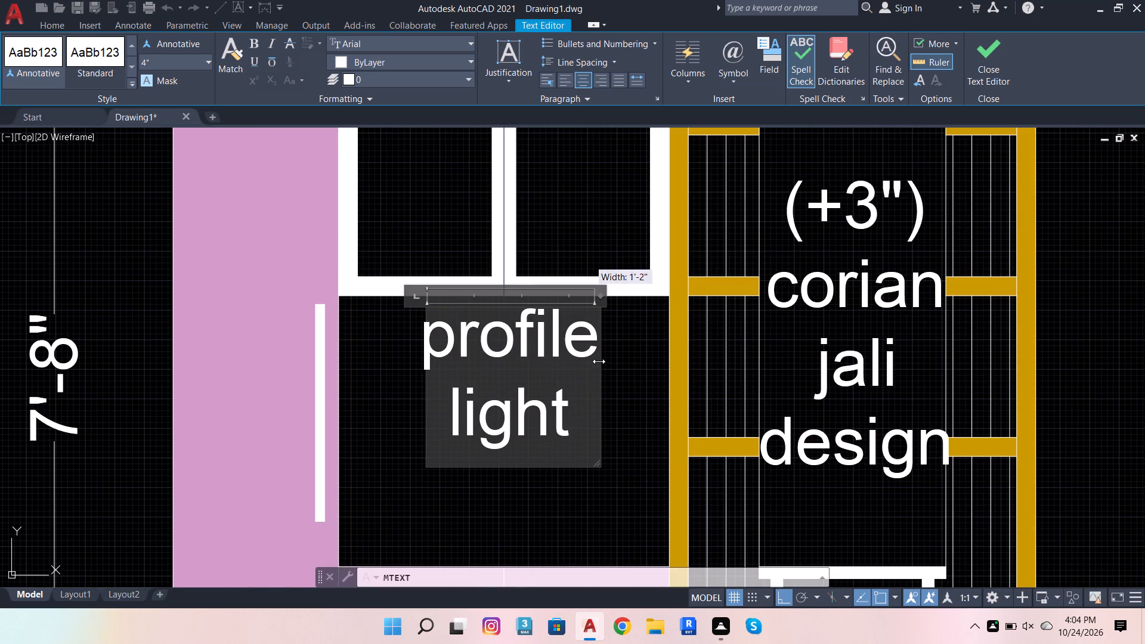
{"action": "left_click_drag", "start_coordinate": [599, 361], "coordinate": [933, 301]}
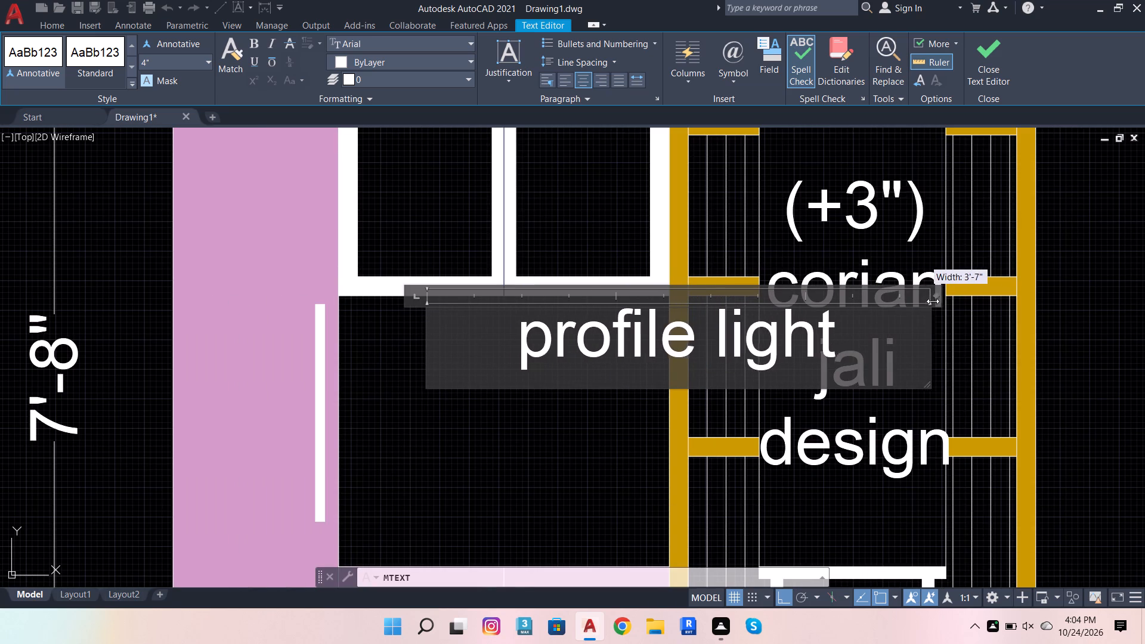
{"action": "left_click_drag", "start_coordinate": [933, 301], "coordinate": [855, 339]}
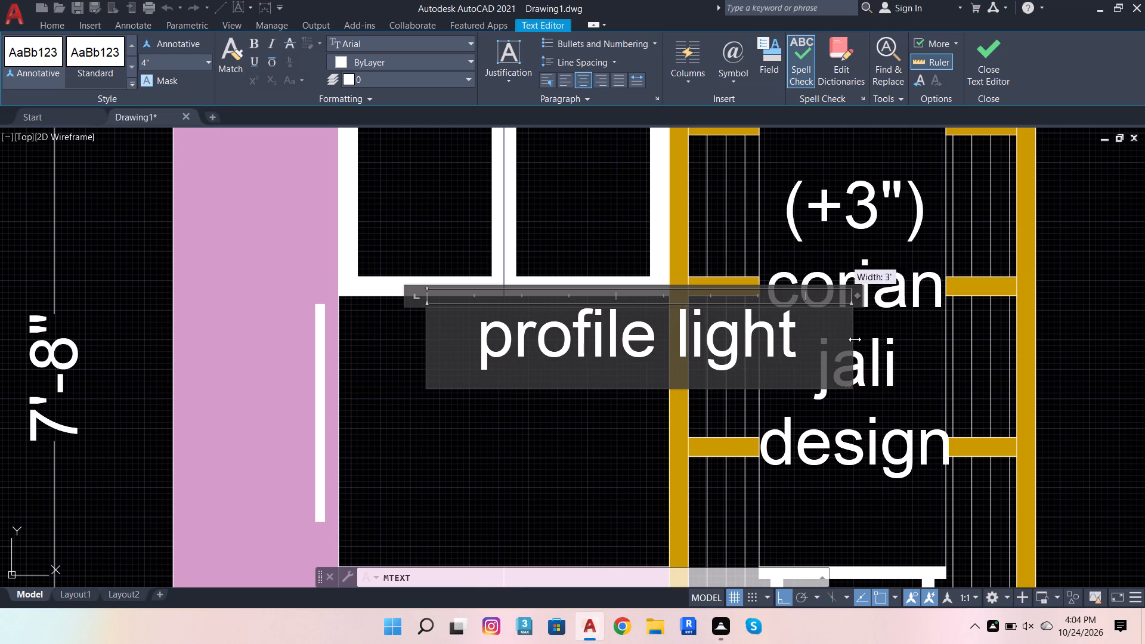
{"action": "left_click_drag", "start_coordinate": [855, 339], "coordinate": [804, 353]}
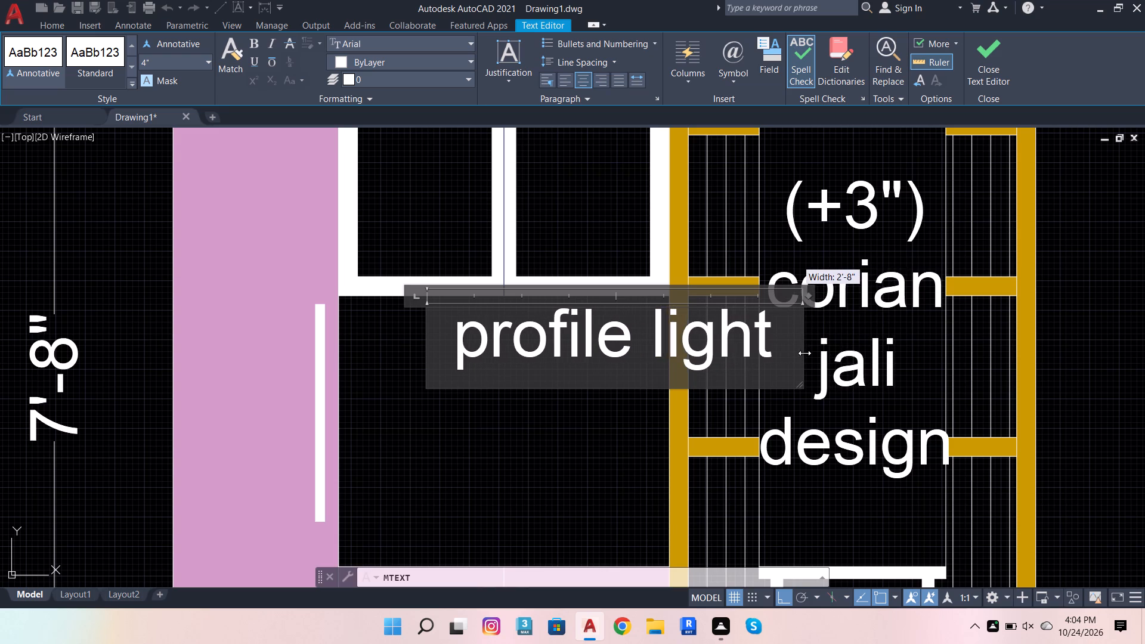
{"action": "left_click_drag", "start_coordinate": [804, 353], "coordinate": [762, 364]}
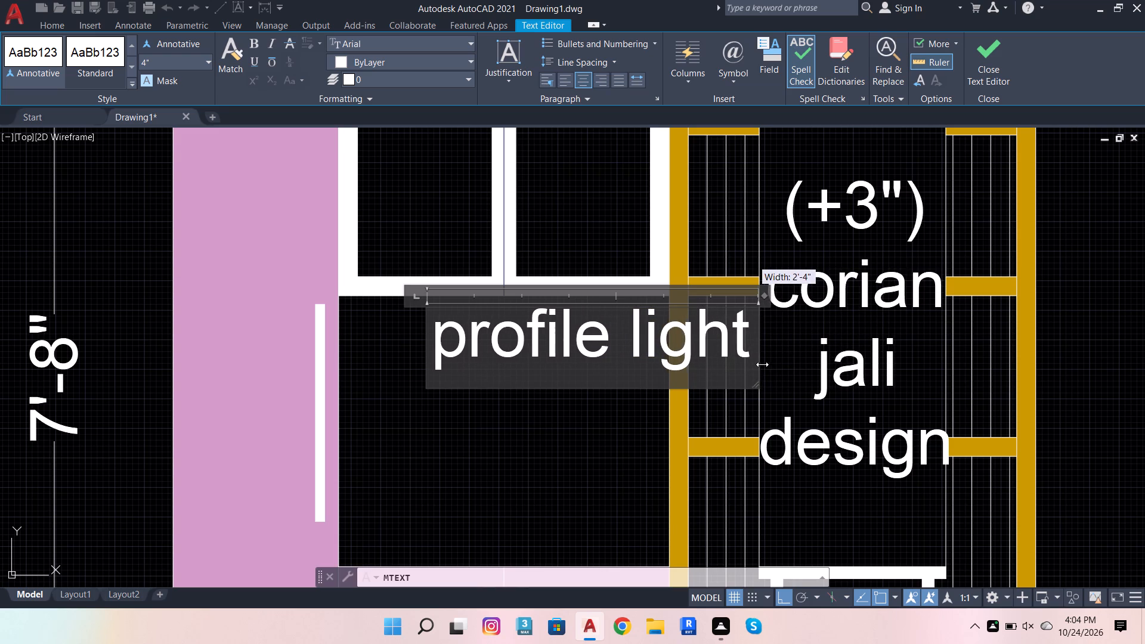
{"action": "left_click_drag", "start_coordinate": [762, 364], "coordinate": [766, 358]}
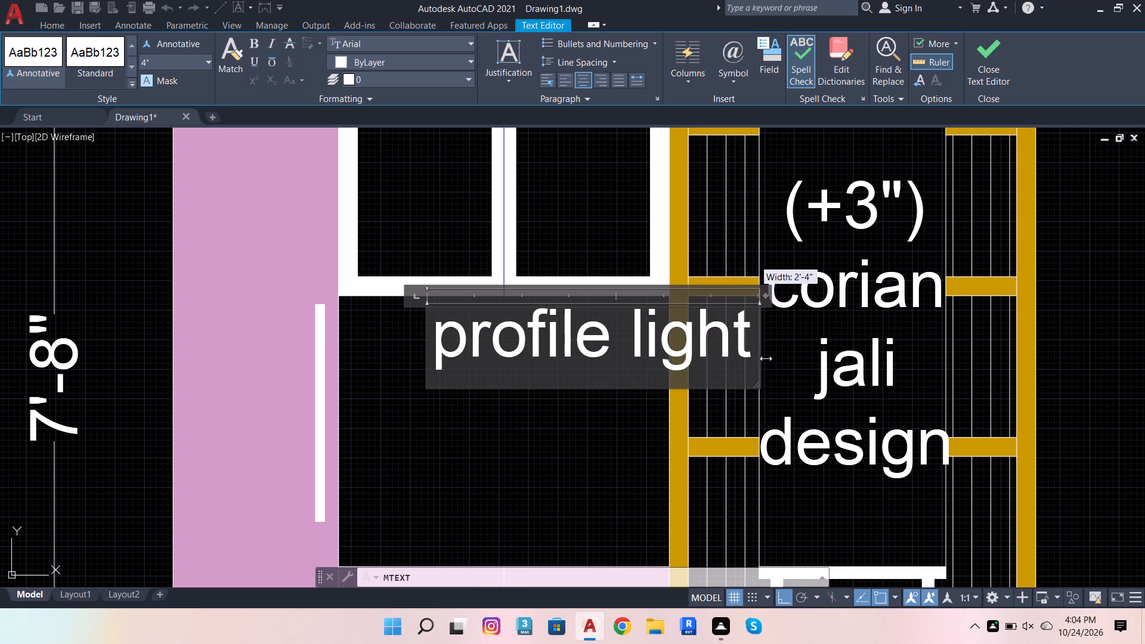
{"action": "left_click_drag", "start_coordinate": [766, 358], "coordinate": [757, 360]}
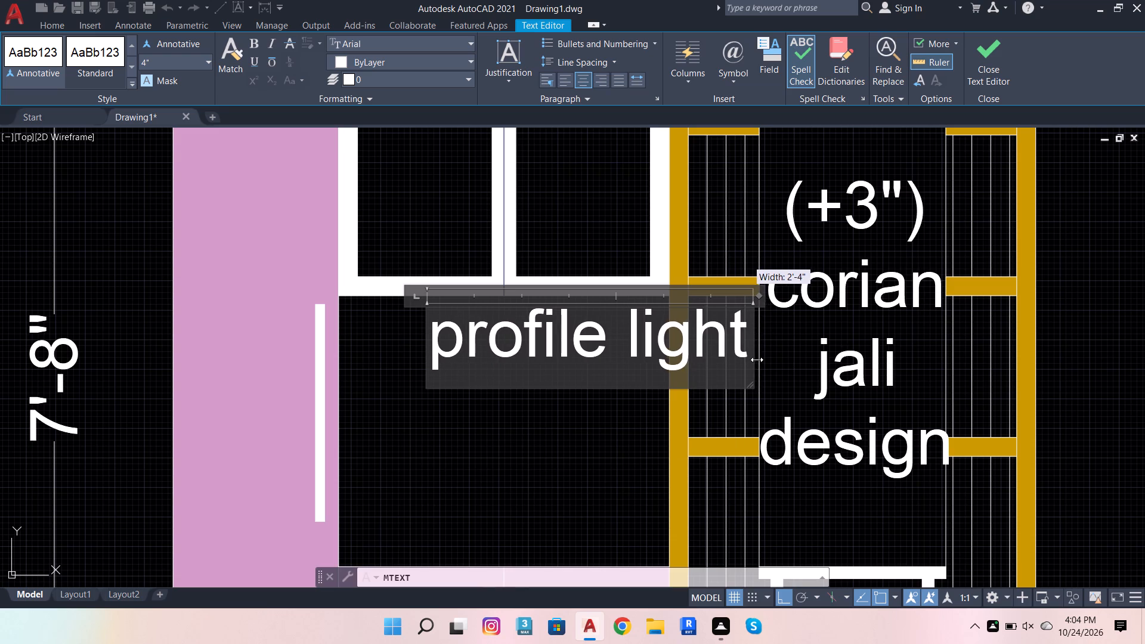
{"action": "left_click_drag", "start_coordinate": [757, 360], "coordinate": [751, 364]}
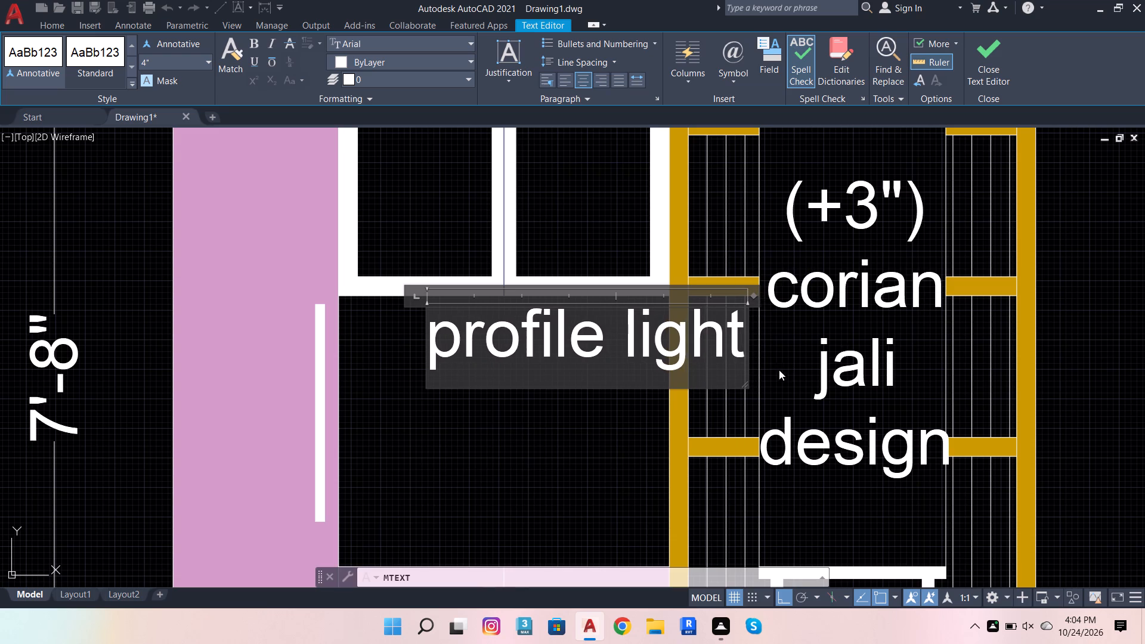
{"action": "left_click", "coordinate": [795, 360]}
Scale the "profile light" text down to slightly over half its size so it fits within the niche's width.
{"action": "left_click", "coordinate": [627, 352]}
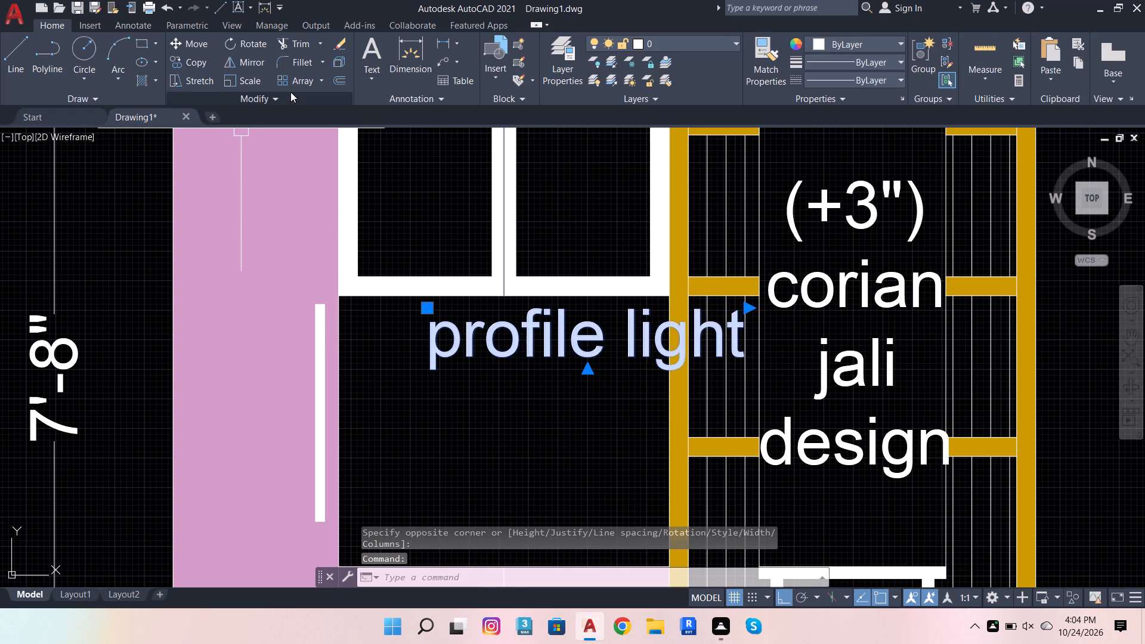
{"action": "left_click", "coordinate": [226, 82]}
{"action": "left_click", "coordinate": [404, 371]}
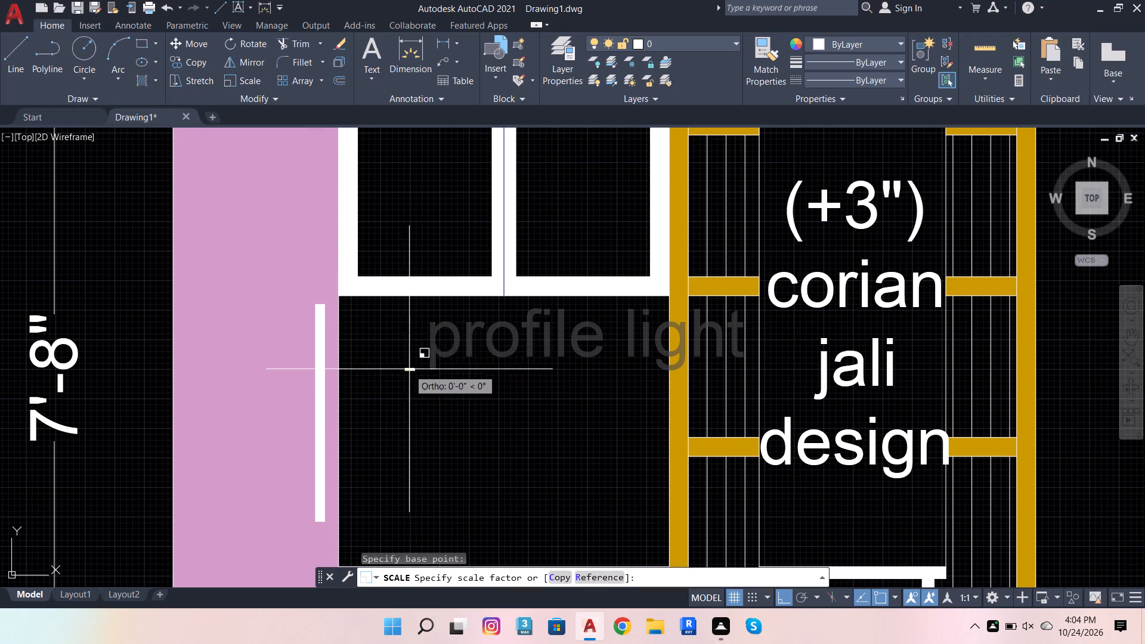
{"action": "left_click", "coordinate": [494, 352]}
Move the "profile light" text vertically up about 3" so it sits just beneath the upper cabinet.
{"action": "left_click", "coordinate": [510, 351]}
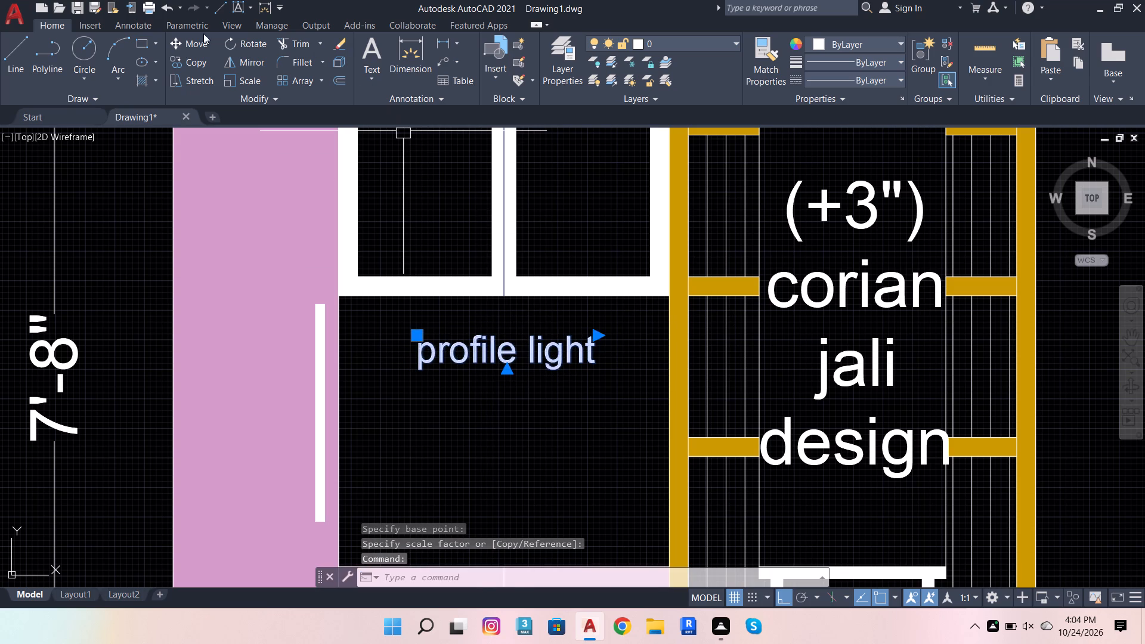
{"action": "left_click", "coordinate": [192, 45]}
{"action": "left_click", "coordinate": [502, 371]}
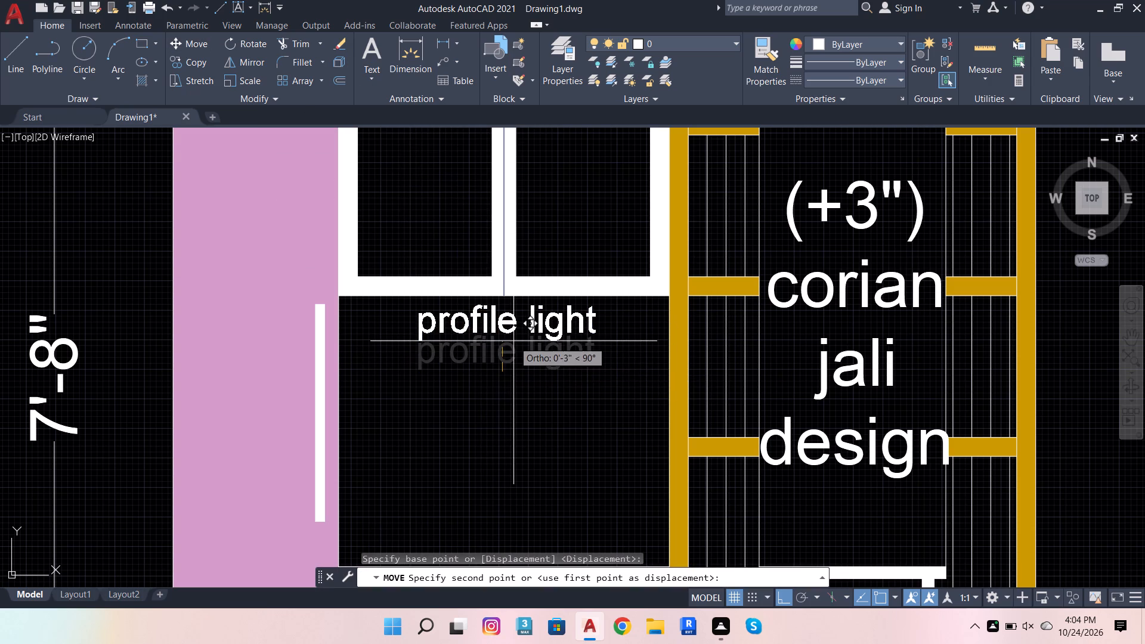
{"action": "left_click", "coordinate": [513, 341]}
{"action": "scroll", "coordinate": [526, 392], "scroll_direction": "down", "scroll_amount": 2}
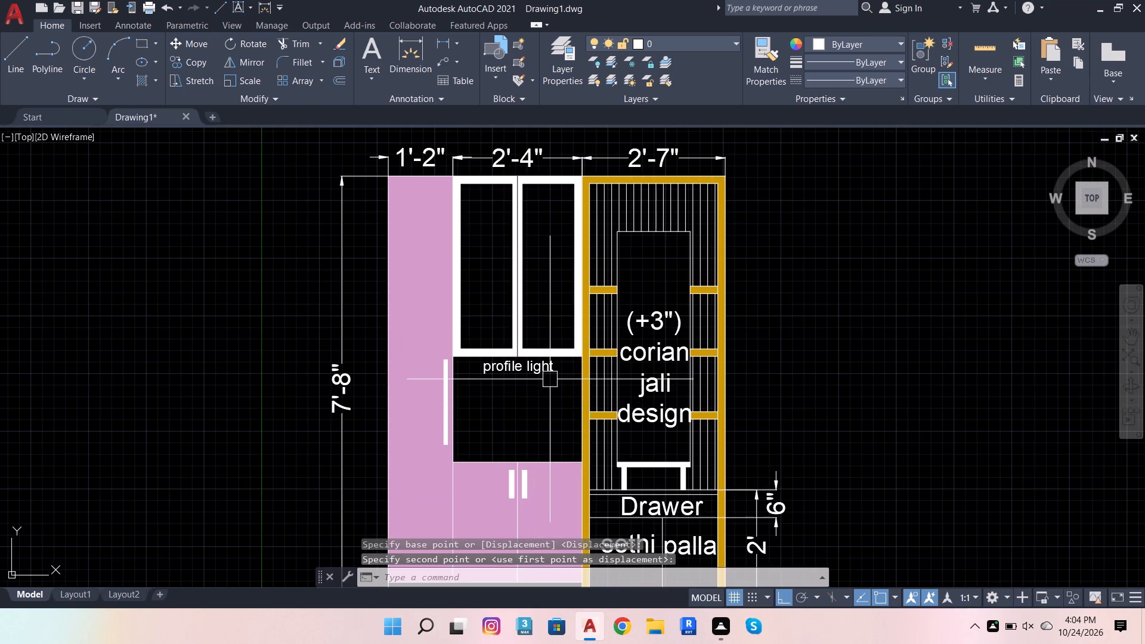
{"action": "key", "text": "Escape"}
Place a centre-aligned multiline text box about 6'-8" wide below the bottom dimensions, spanning the whole elevation.
{"action": "scroll", "coordinate": [556, 386], "scroll_direction": "down", "scroll_amount": 1}
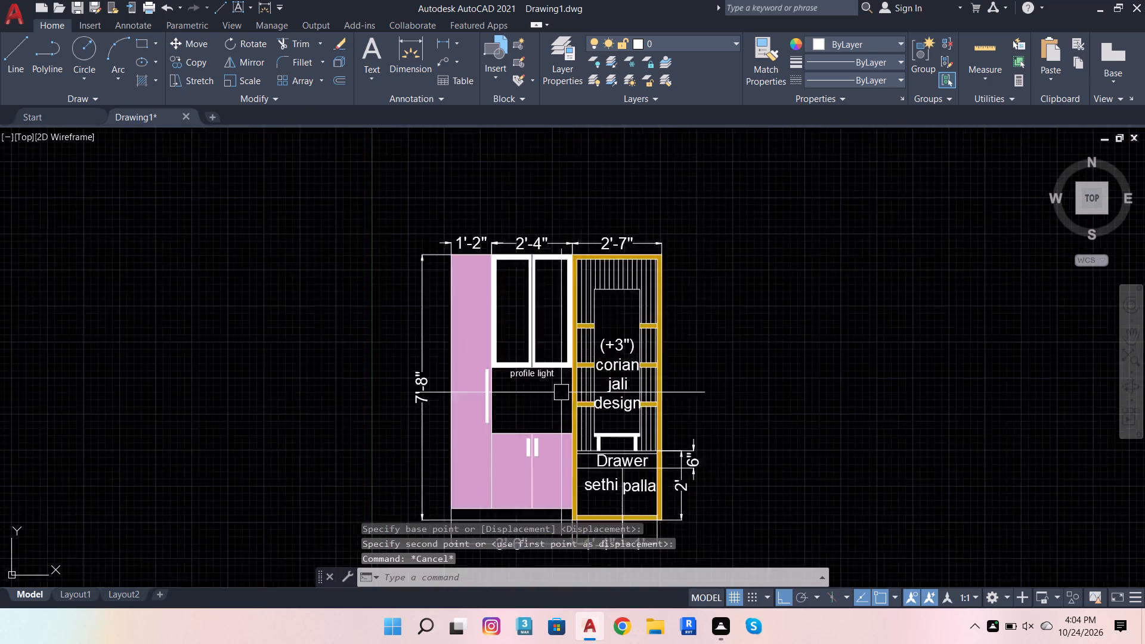
{"action": "scroll", "coordinate": [562, 394], "scroll_direction": "down", "scroll_amount": 2}
{"action": "scroll", "coordinate": [568, 494], "scroll_direction": "up", "scroll_amount": 4}
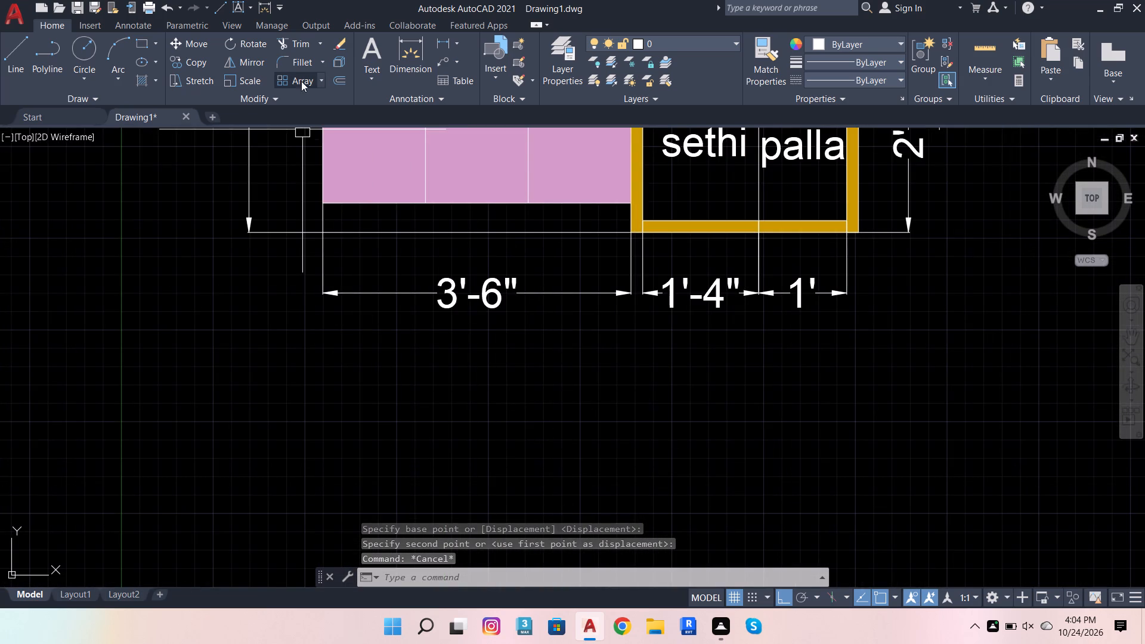
{"action": "left_click", "coordinate": [353, 54]}
{"action": "left_click", "coordinate": [367, 47]}
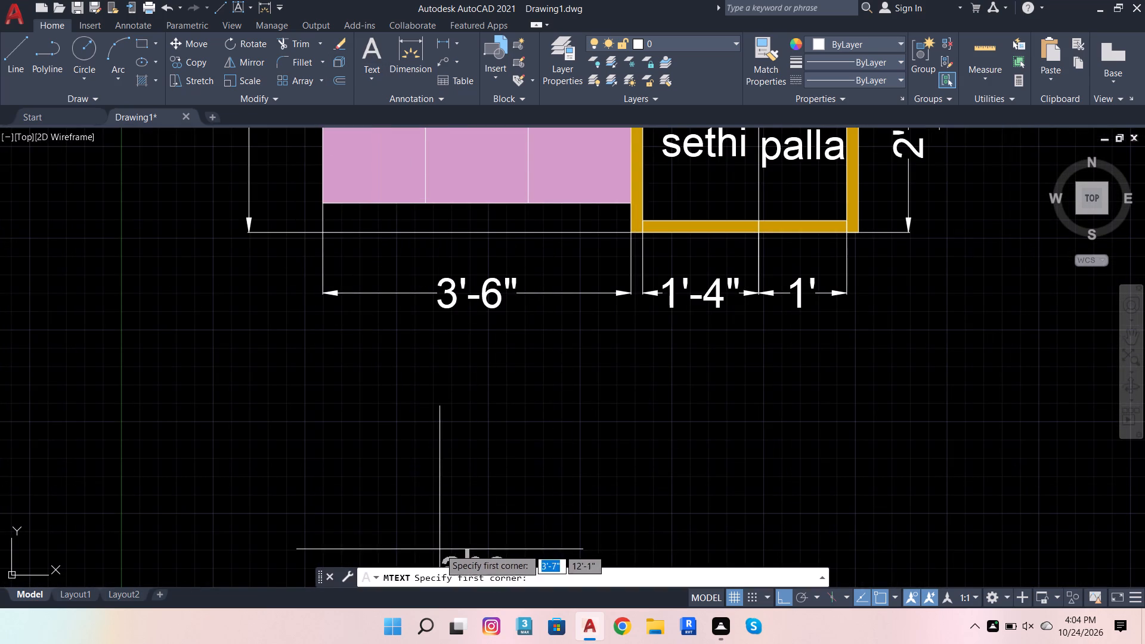
{"action": "left_click", "coordinate": [306, 358]}
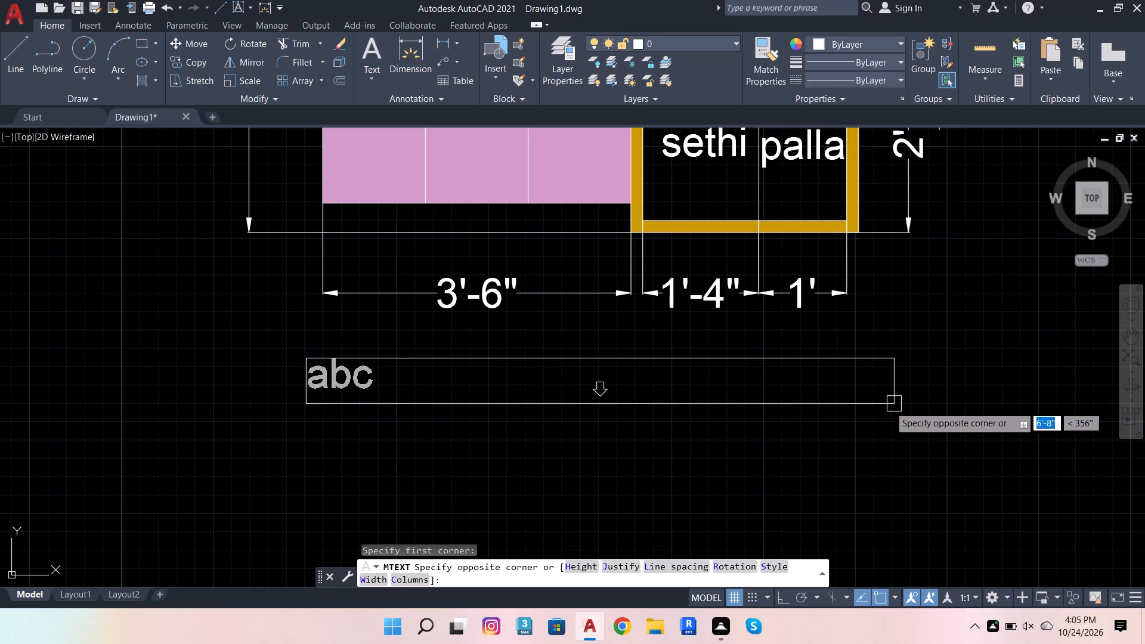
{"action": "left_click", "coordinate": [887, 408]}
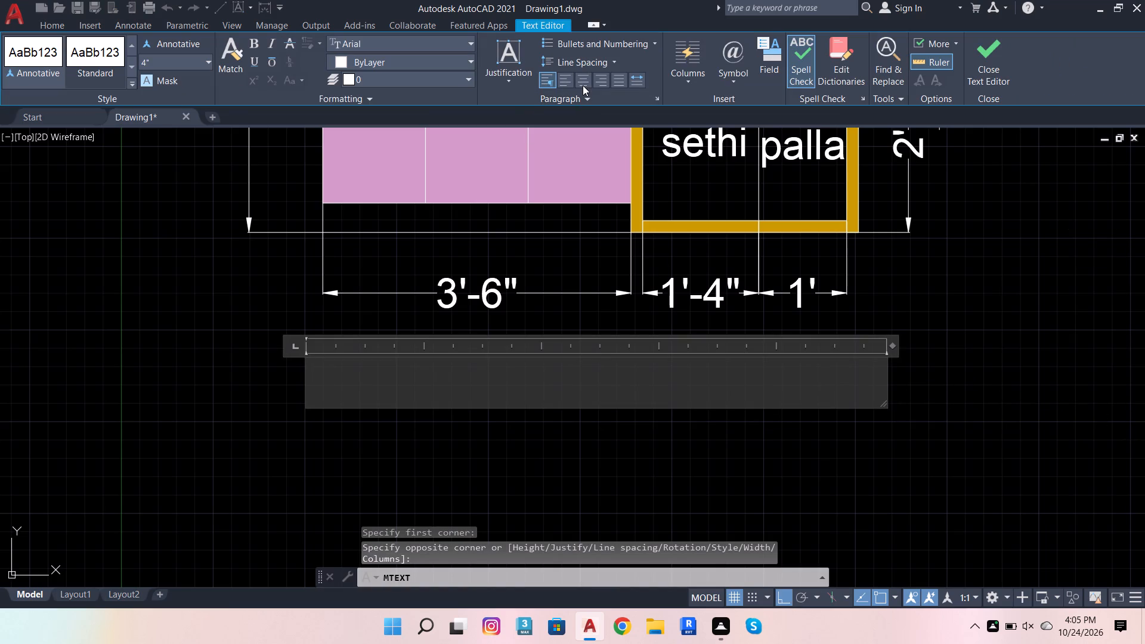
{"action": "left_click", "coordinate": [583, 85]}
{"action": "left_click", "coordinate": [590, 379]}
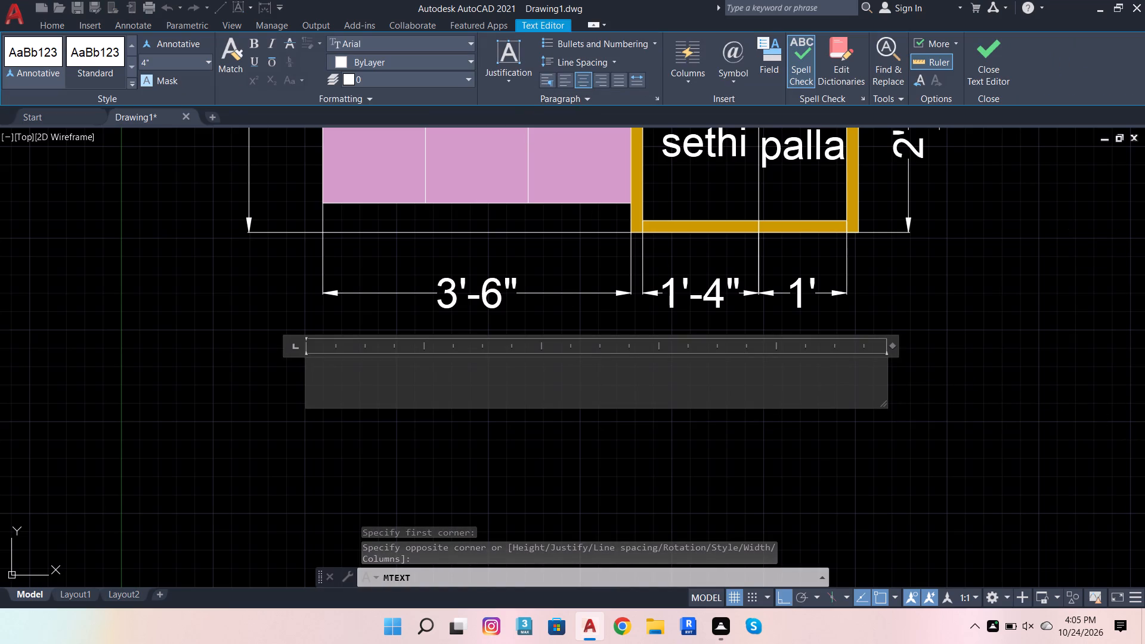
Enter the elevation title "crockery and mandir design" and finish the text.
{"action": "type", "text": "cr"}
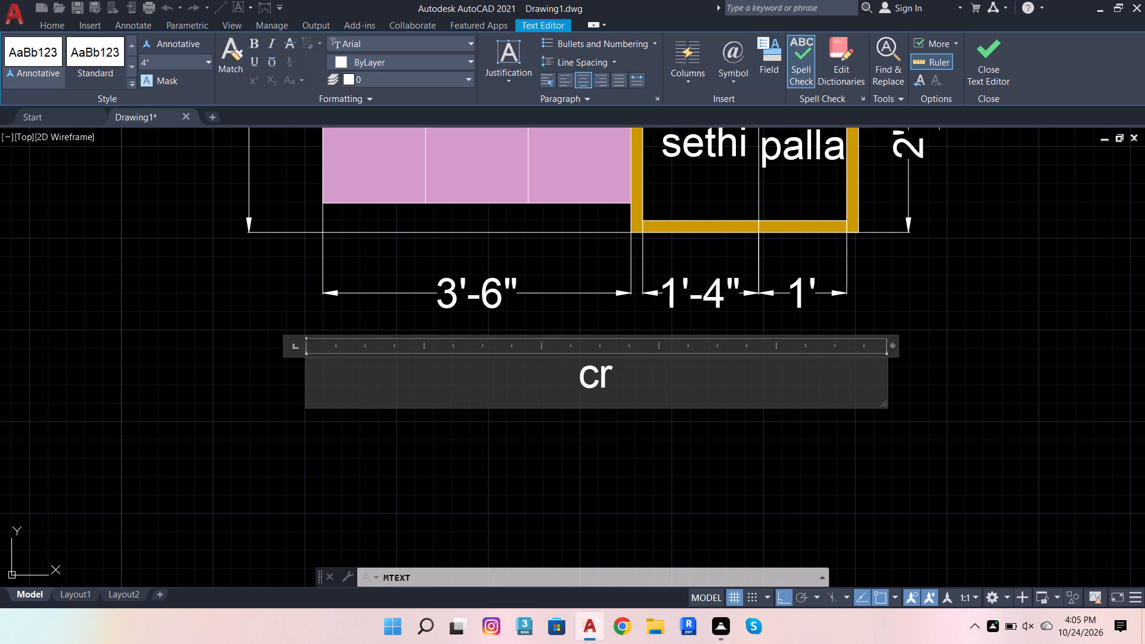
{"action": "type", "text": "oc"}
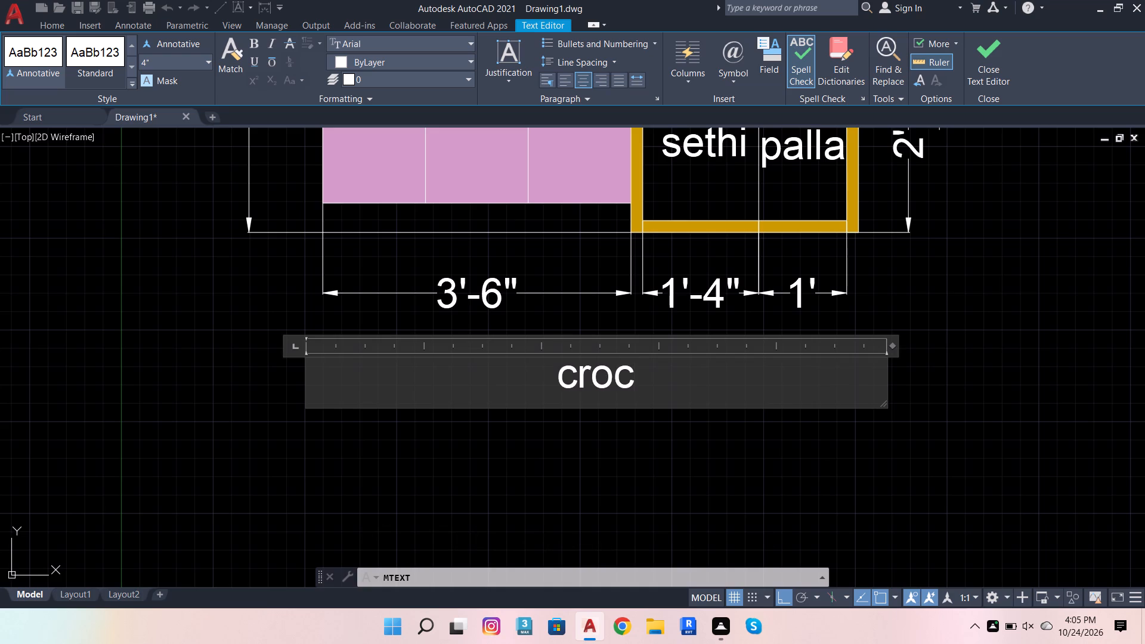
{"action": "type", "text": "kery"}
{"action": "key", "text": "space"}
{"action": "type", "text": "and"}
{"action": "key", "text": "space"}
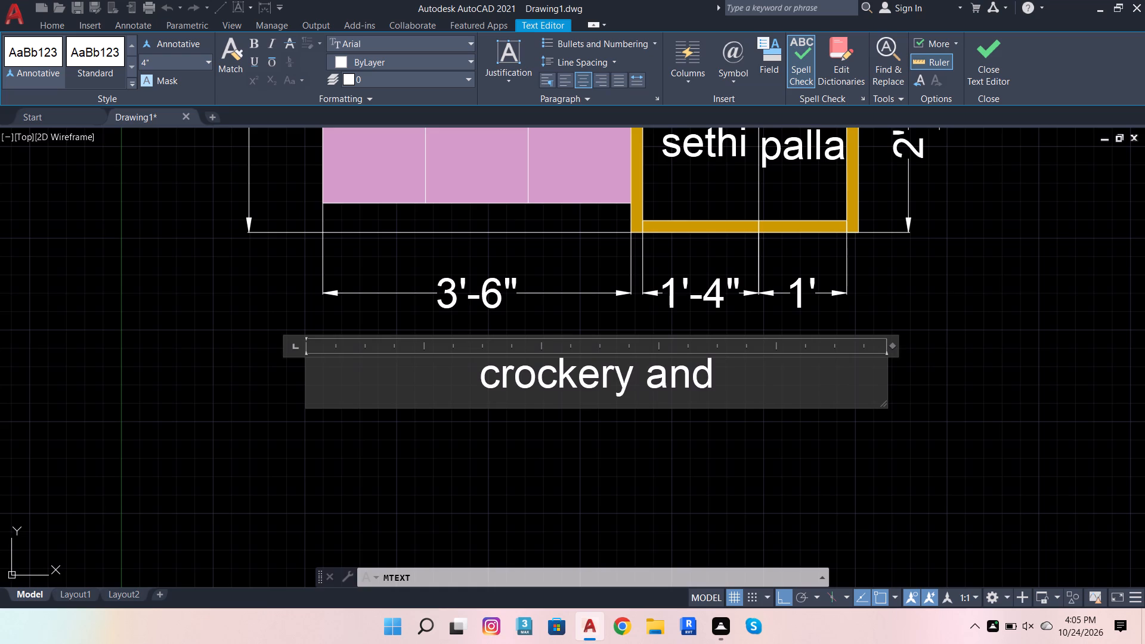
{"action": "type", "text": "man"}
{"action": "type", "text": "dir"}
{"action": "key", "text": "space"}
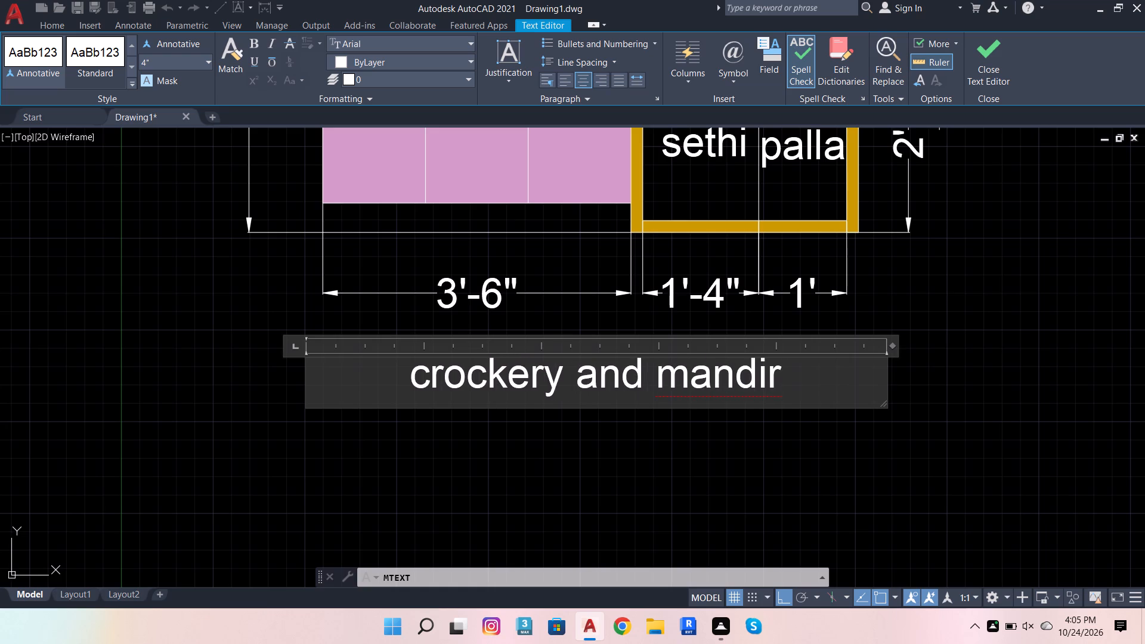
{"action": "type", "text": "design"}
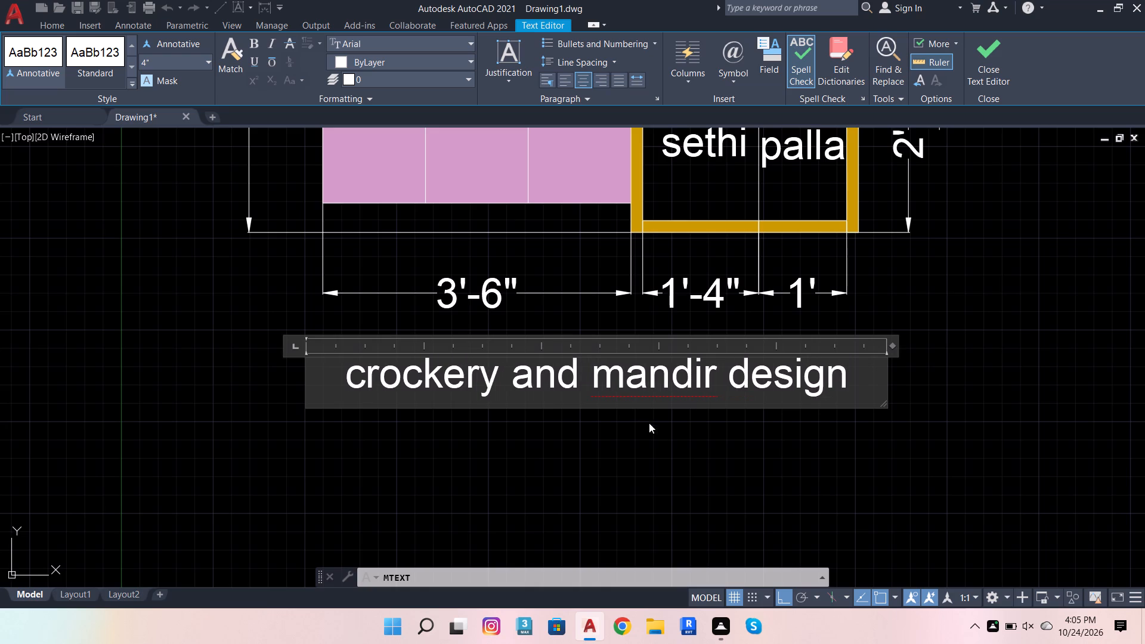
{"action": "left_click", "coordinate": [741, 482]}
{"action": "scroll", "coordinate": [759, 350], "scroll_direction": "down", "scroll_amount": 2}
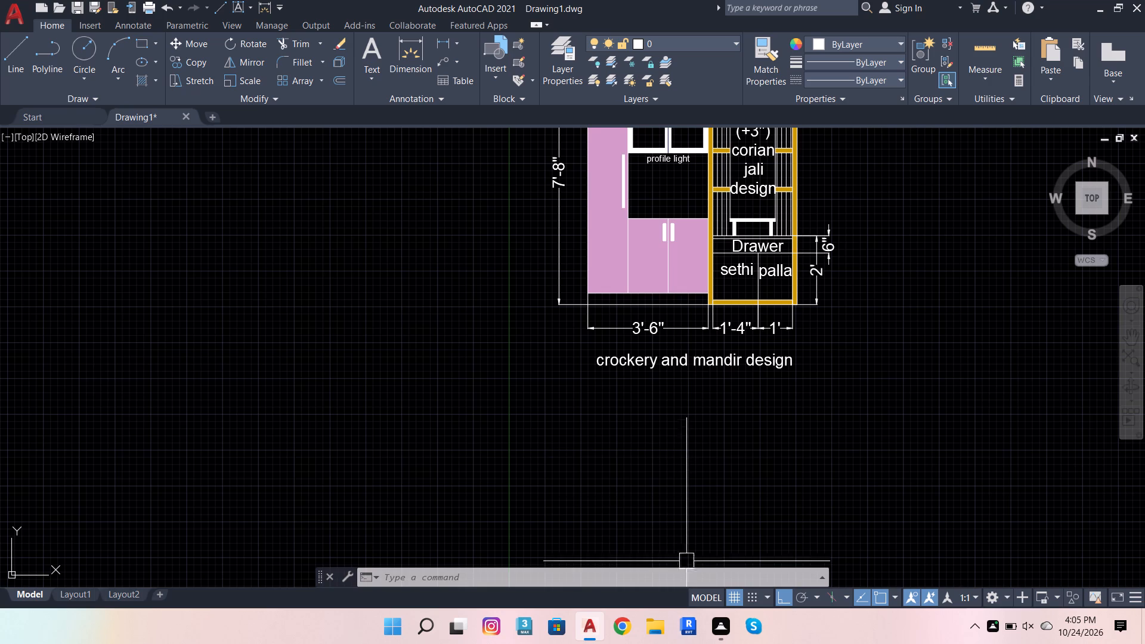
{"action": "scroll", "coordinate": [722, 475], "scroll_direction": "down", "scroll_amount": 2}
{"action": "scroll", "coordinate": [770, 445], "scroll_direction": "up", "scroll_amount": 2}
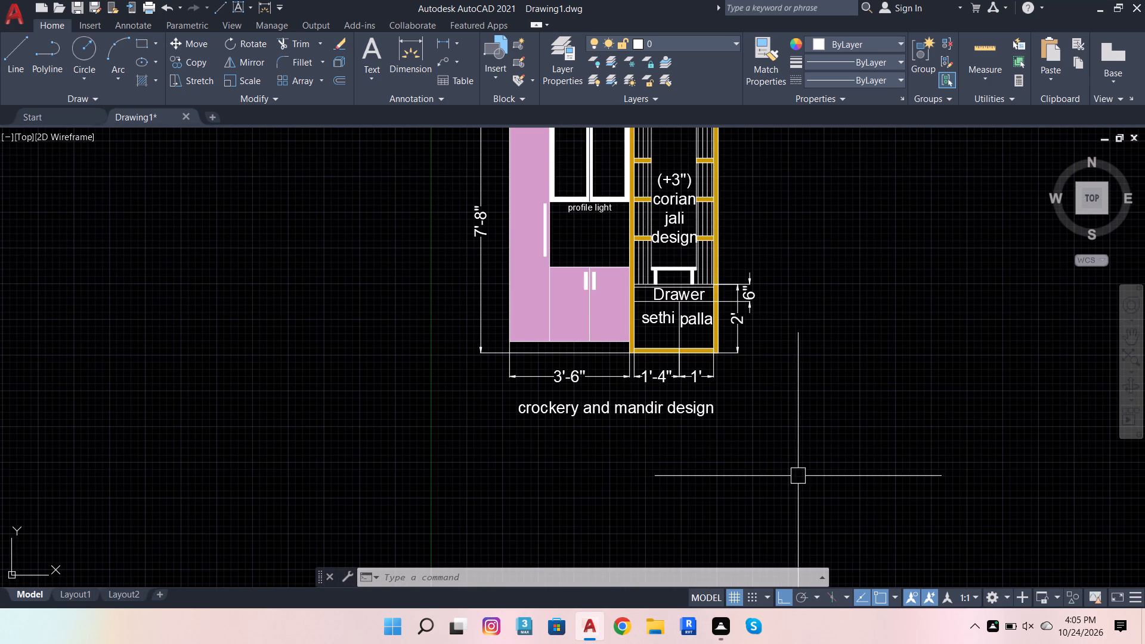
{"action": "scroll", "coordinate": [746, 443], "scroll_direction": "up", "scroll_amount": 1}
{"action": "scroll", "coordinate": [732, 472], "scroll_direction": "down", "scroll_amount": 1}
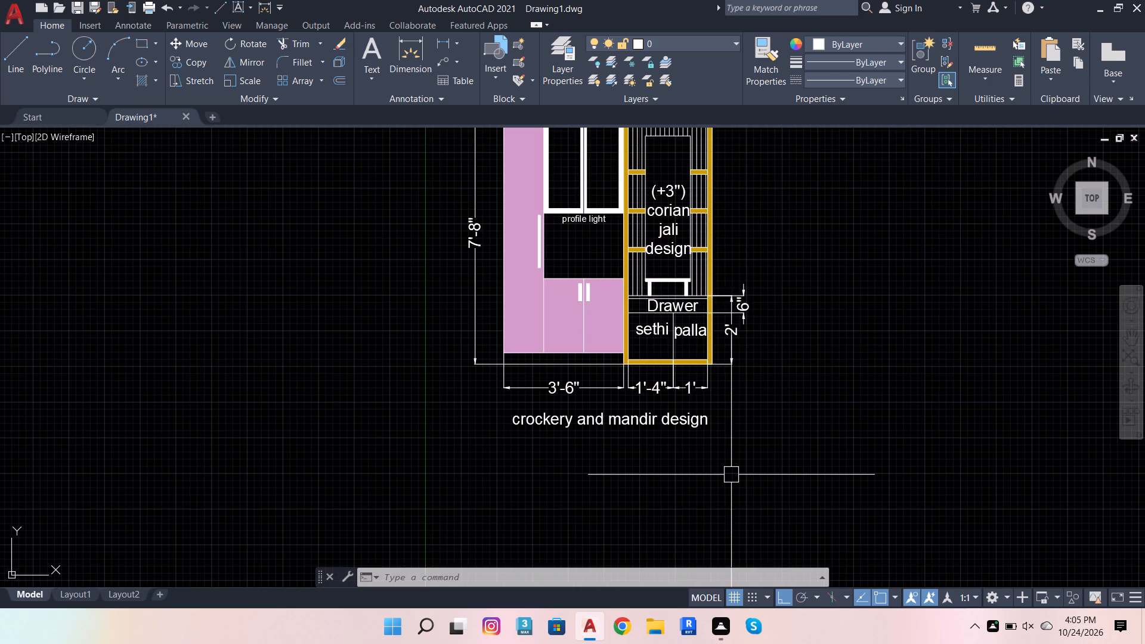
Start saving the drawing and browse to the "work" folder inside "fuji interior" on the D: drive.
{"action": "scroll", "coordinate": [731, 475], "scroll_direction": "down", "scroll_amount": 2}
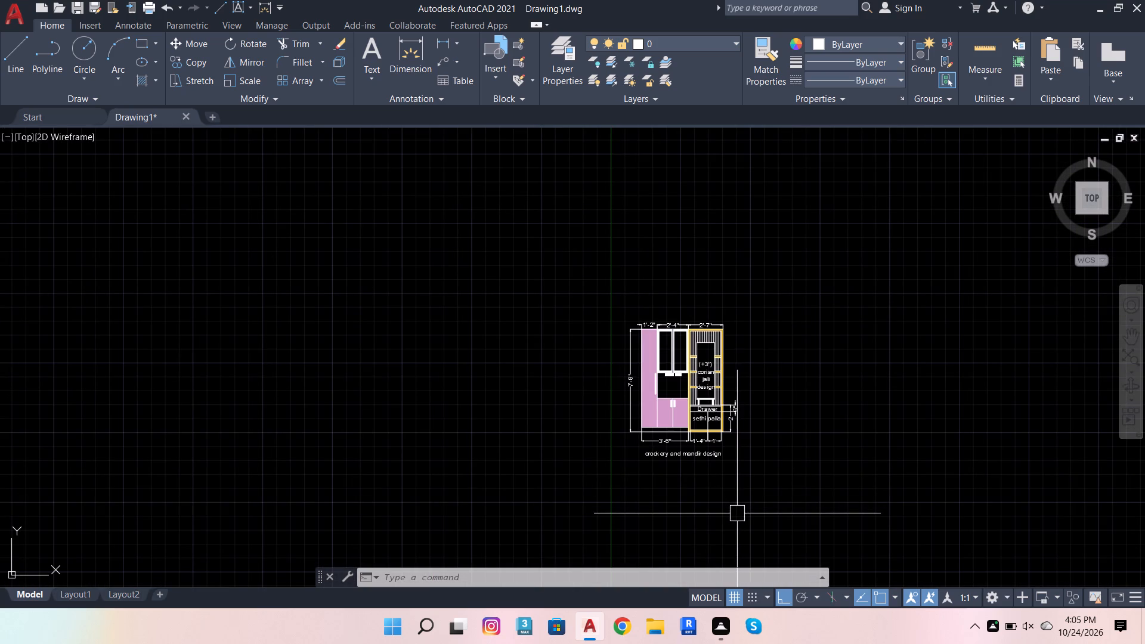
{"action": "key", "text": "ctrl+s"}
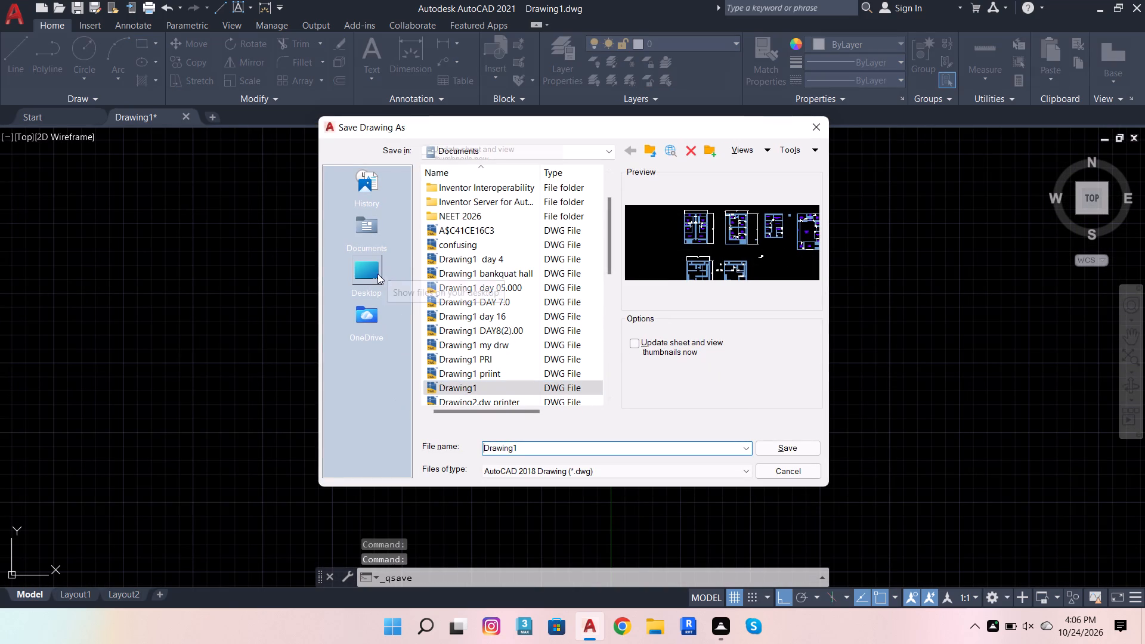
{"action": "double_click", "coordinate": [375, 275]}
{"action": "double_click", "coordinate": [511, 206]}
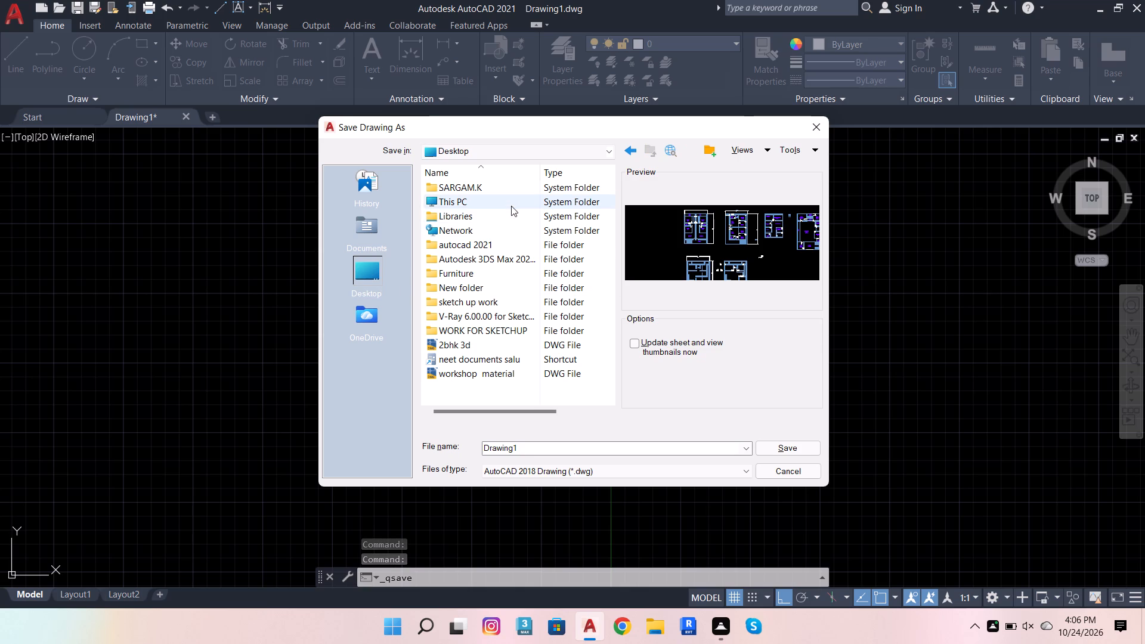
{"action": "double_click", "coordinate": [510, 323]}
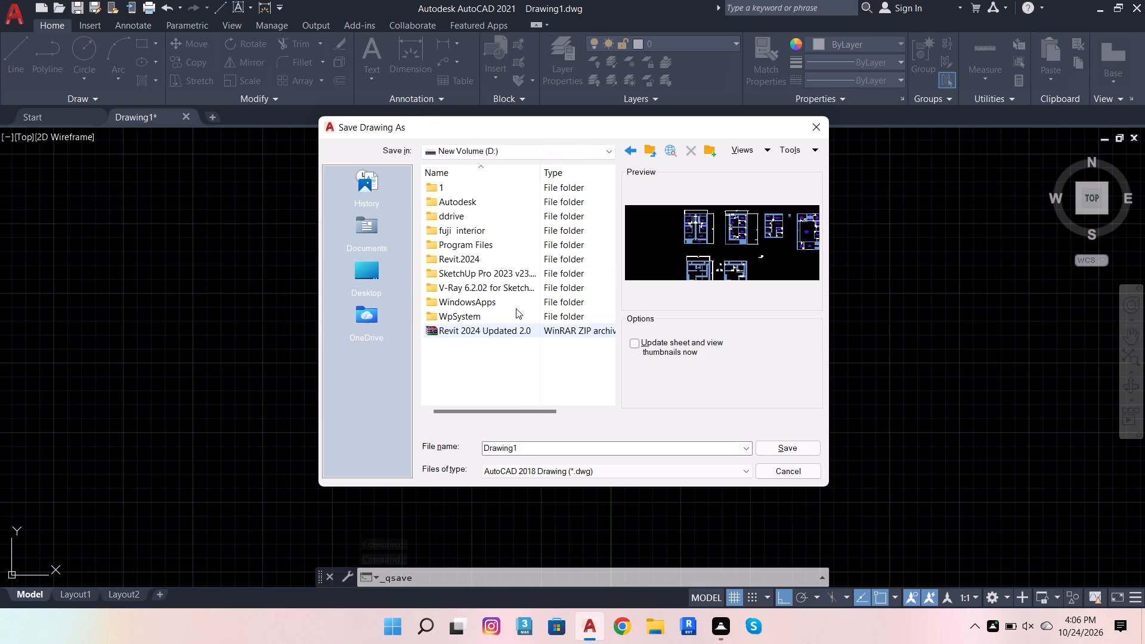
{"action": "double_click", "coordinate": [524, 228]}
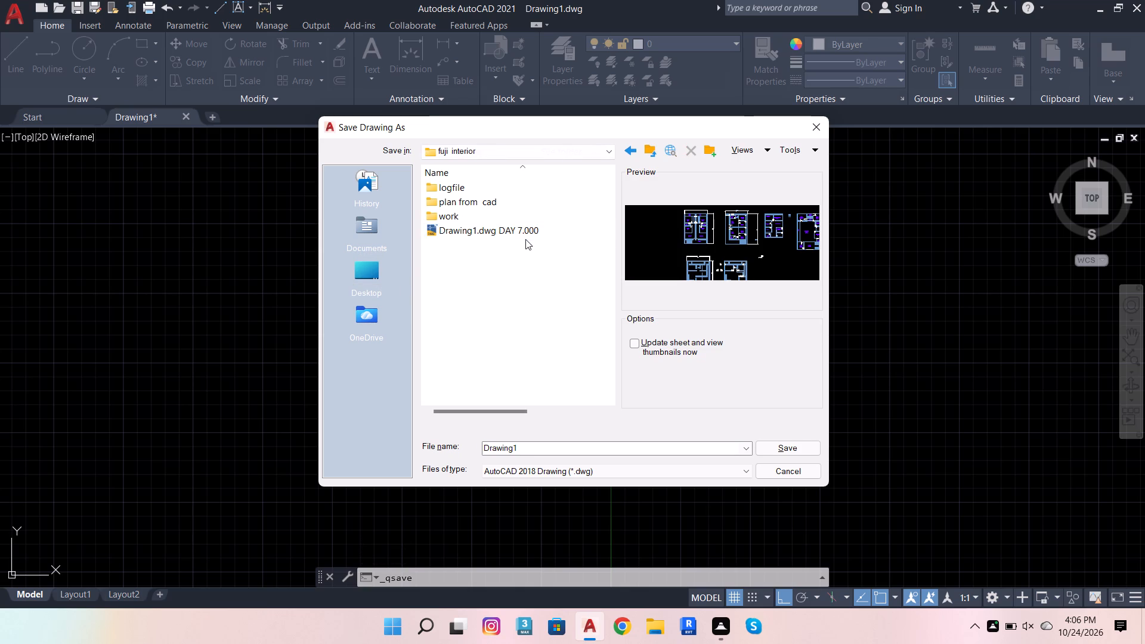
{"action": "double_click", "coordinate": [517, 216]}
Name the drawing "Drawing1 DAY12(8)", checking the recent drawings in File Explorer while numbering it, and save it.
{"action": "left_click", "coordinate": [572, 443]}
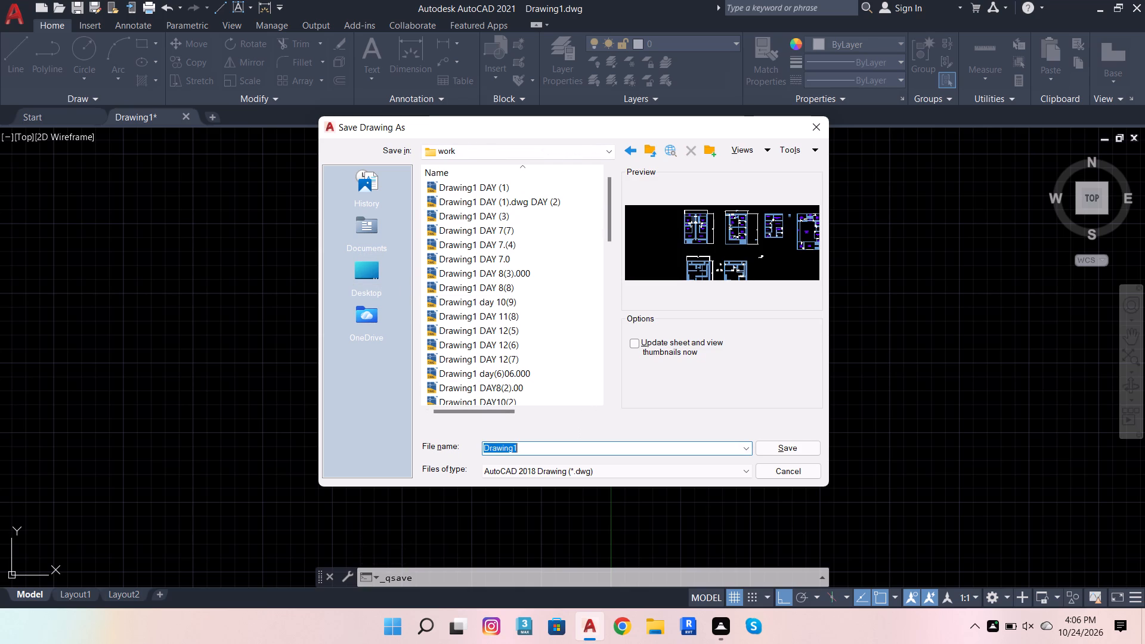
{"action": "left_click", "coordinate": [571, 447]}
{"action": "key", "text": "d"}
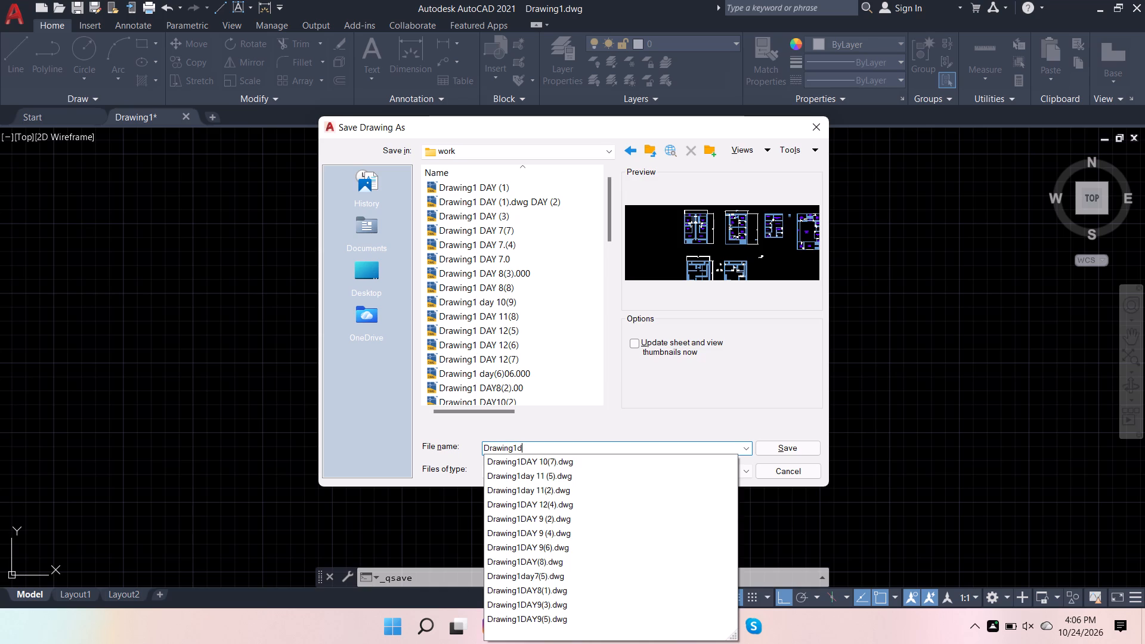
{"action": "key", "text": "BackSpace"}
{"action": "key", "text": "space"}
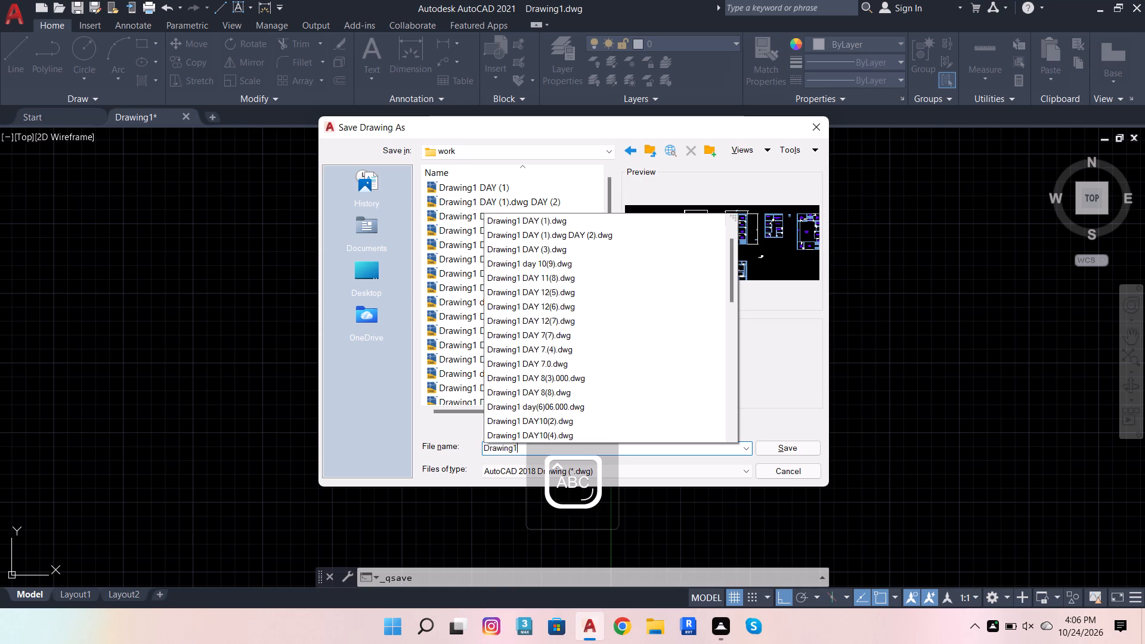
{"action": "type", "text": "D"}
{"action": "type", "text": "AY"}
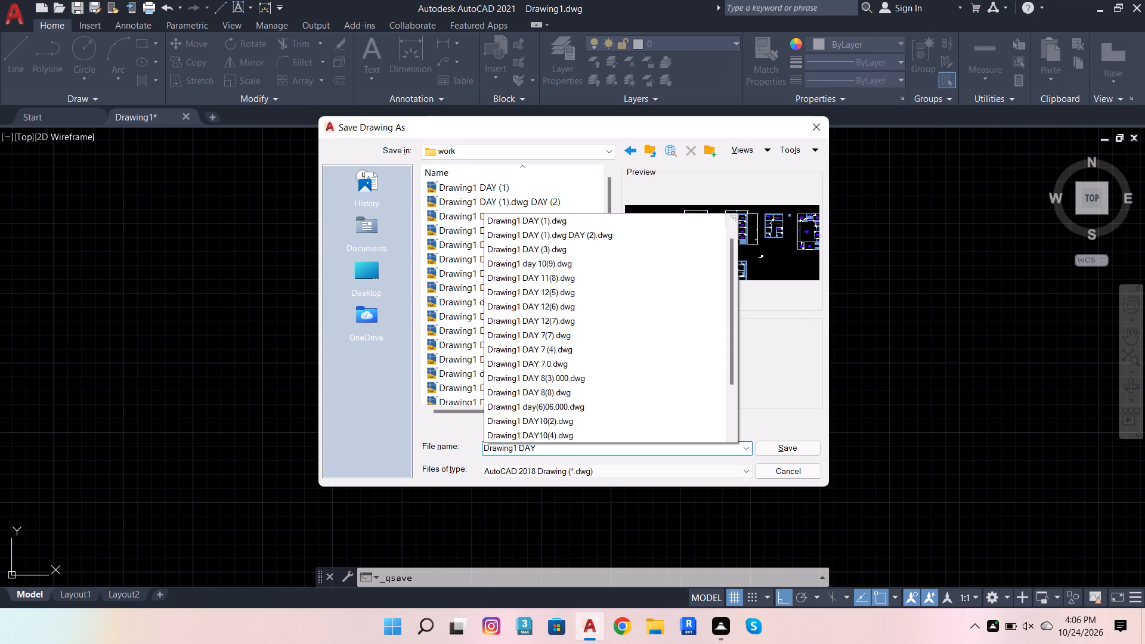
{"action": "key", "text": "shift+parenleft"}
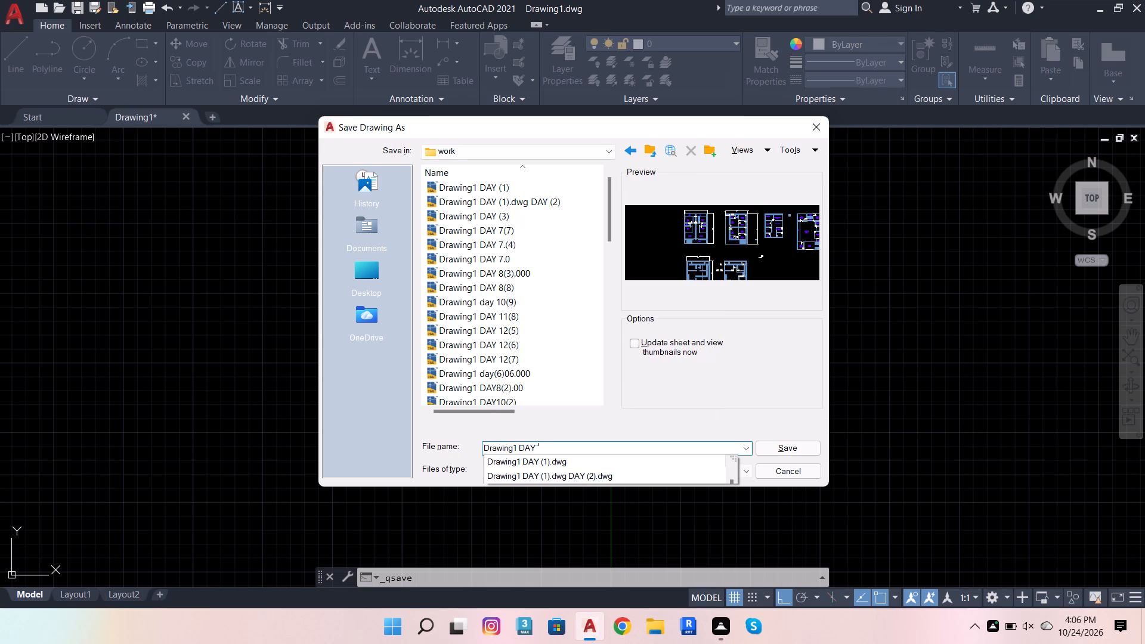
{"action": "key", "text": "BackSpace"}
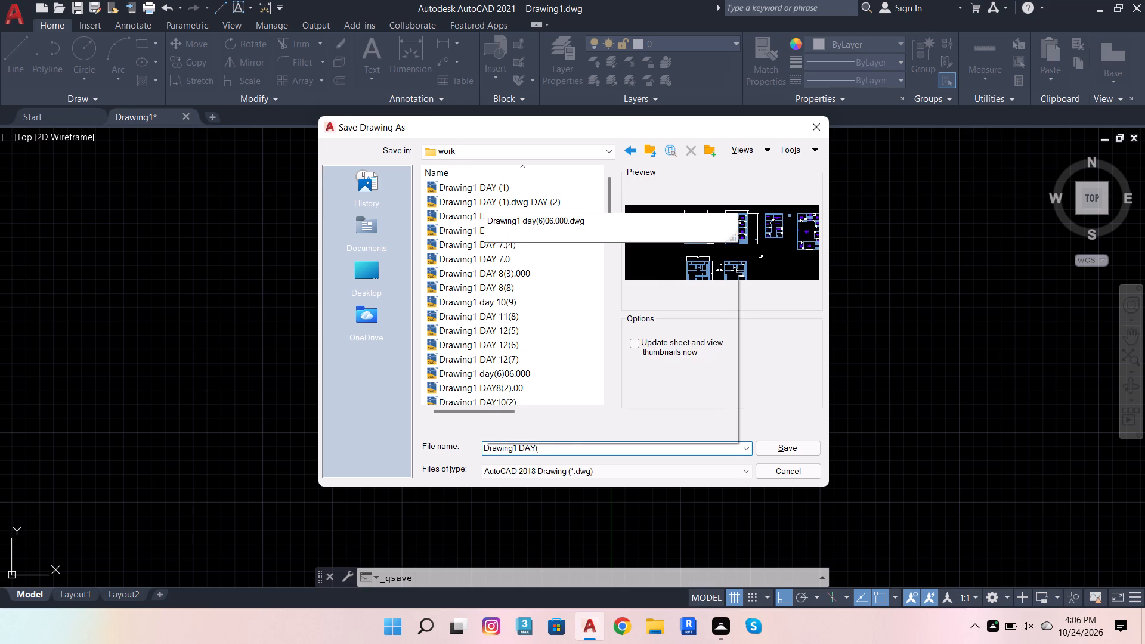
{"action": "type", "text": "12"}
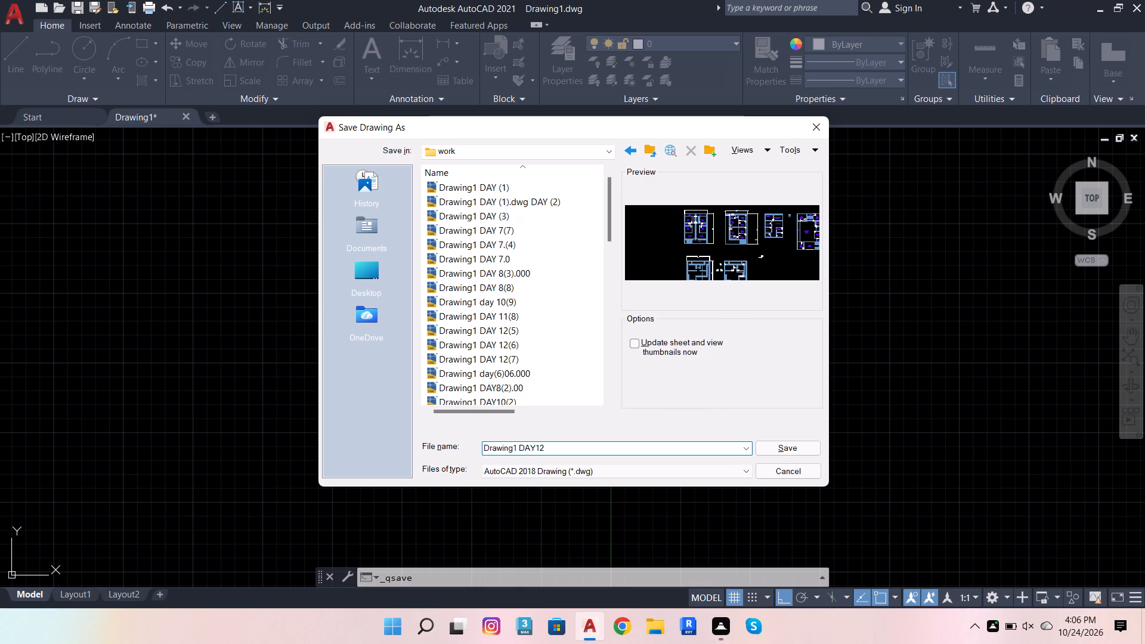
{"action": "key", "text": "shift+parenleft"}
{"action": "left_click", "coordinate": [666, 630]}
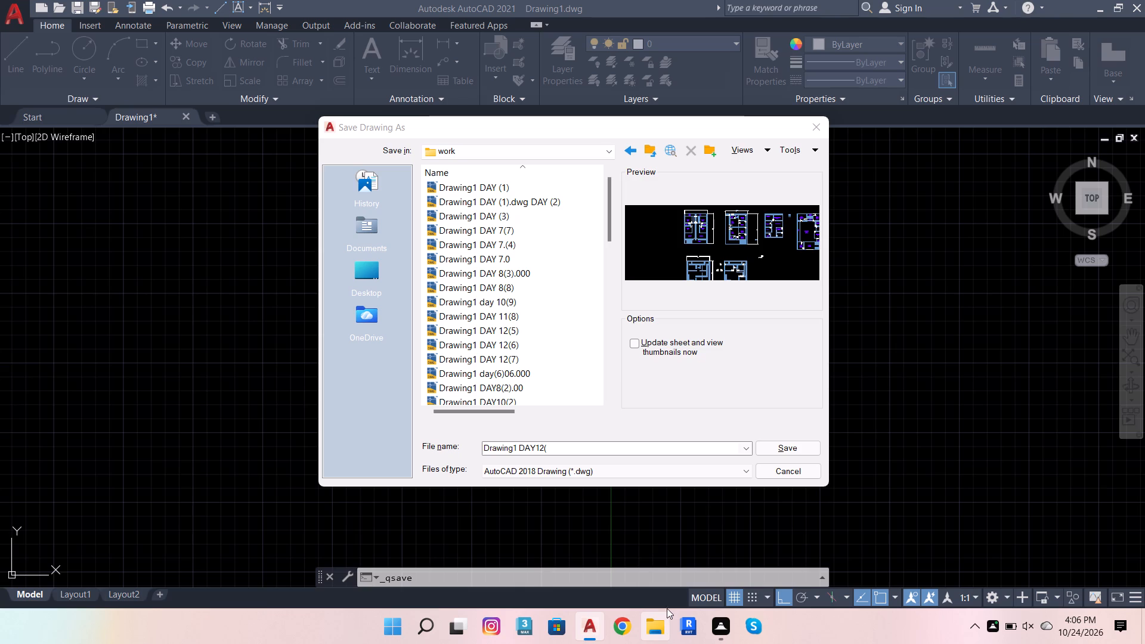
{"action": "left_click", "coordinate": [652, 628]}
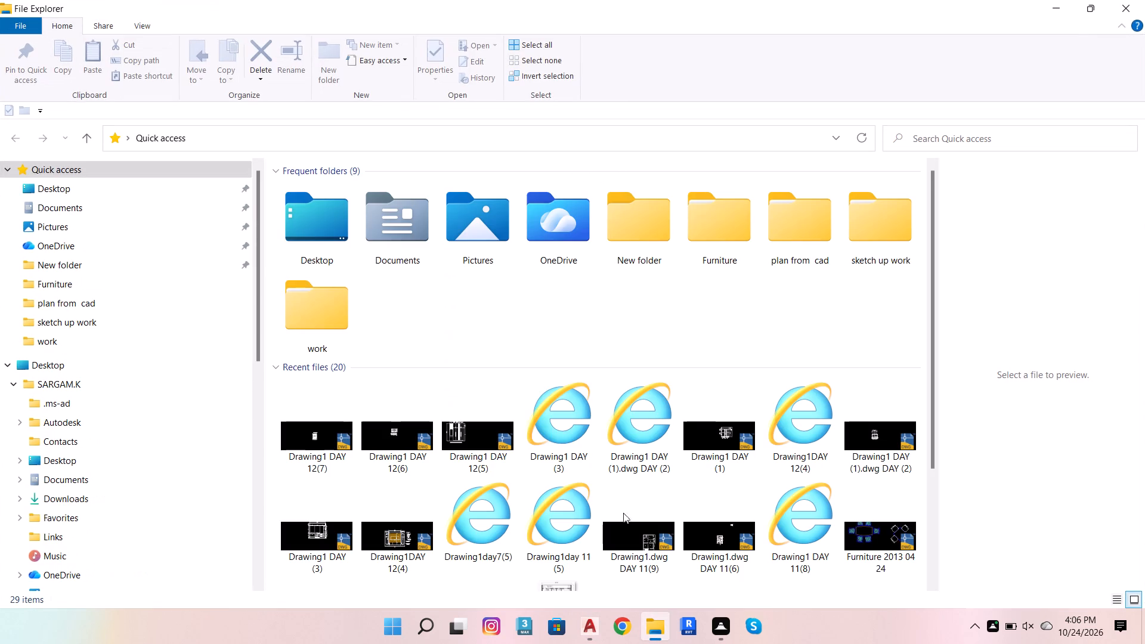
{"action": "left_click", "coordinate": [1144, 0]}
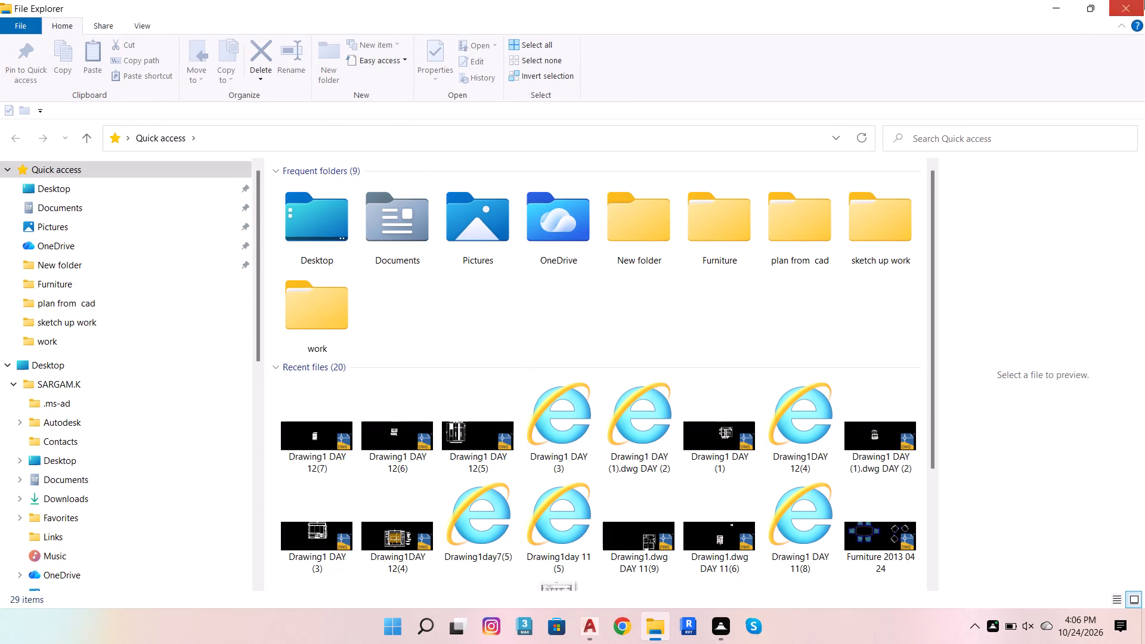
{"action": "left_click", "coordinate": [569, 448]}
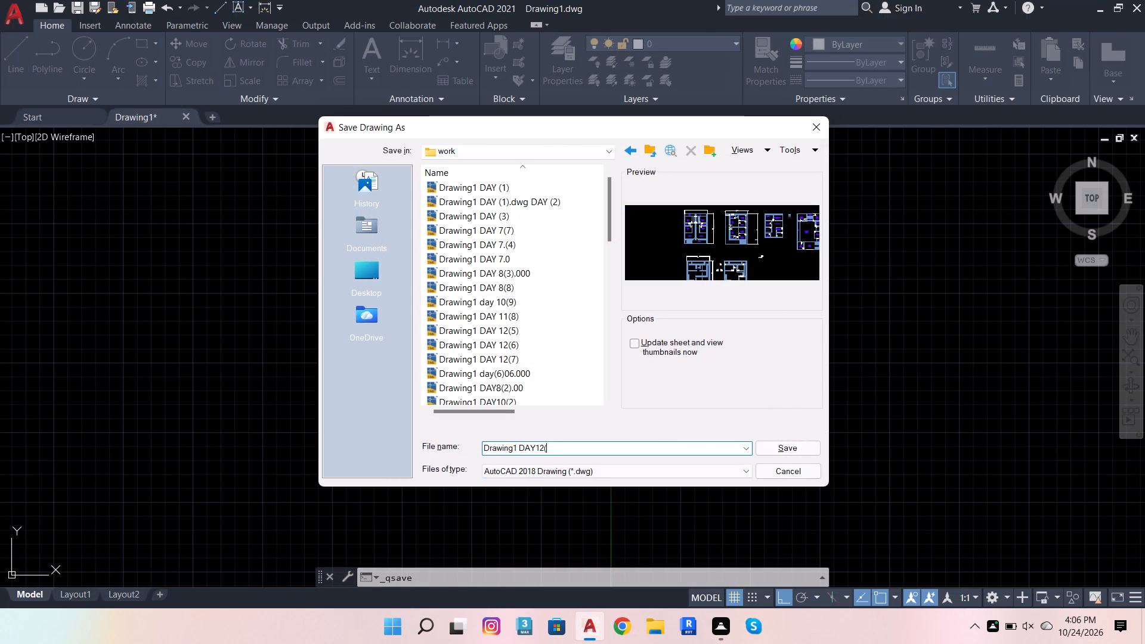
{"action": "key", "text": "8"}
{"action": "key", "text": "shift+parenright"}
{"action": "left_click", "coordinate": [791, 448]}
Move the entire elevation, including its dimensions, labels and title, straight down about 11'-5".
{"action": "scroll", "coordinate": [677, 474], "scroll_direction": "down", "scroll_amount": 2}
{"action": "scroll", "coordinate": [702, 472], "scroll_direction": "up", "scroll_amount": 3}
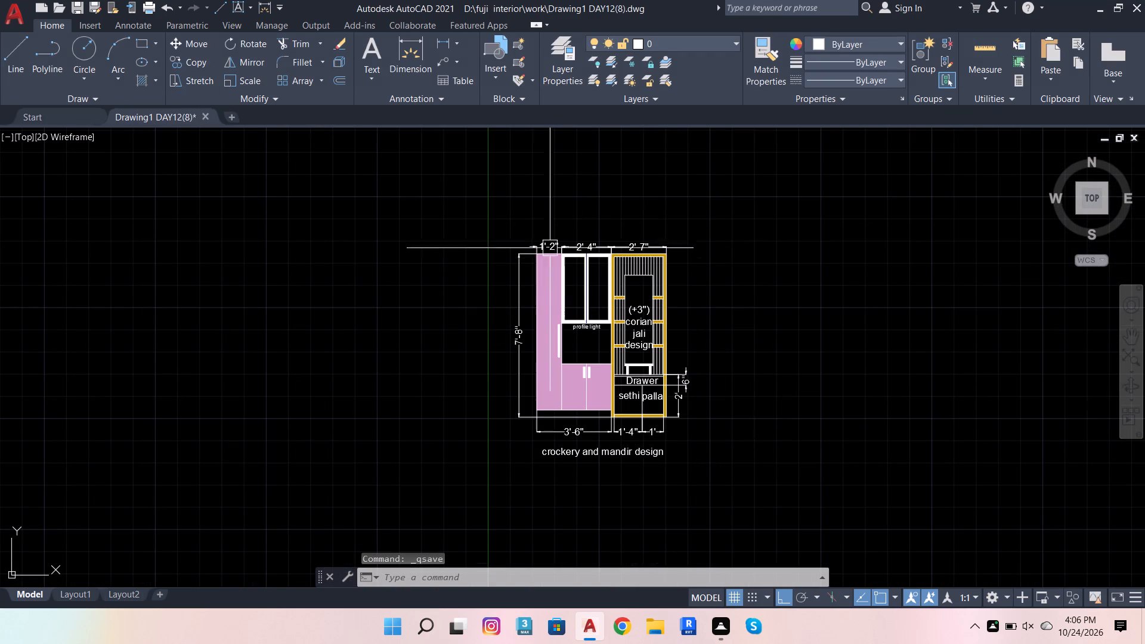
{"action": "left_click", "coordinate": [503, 210]}
{"action": "left_click", "coordinate": [714, 494]}
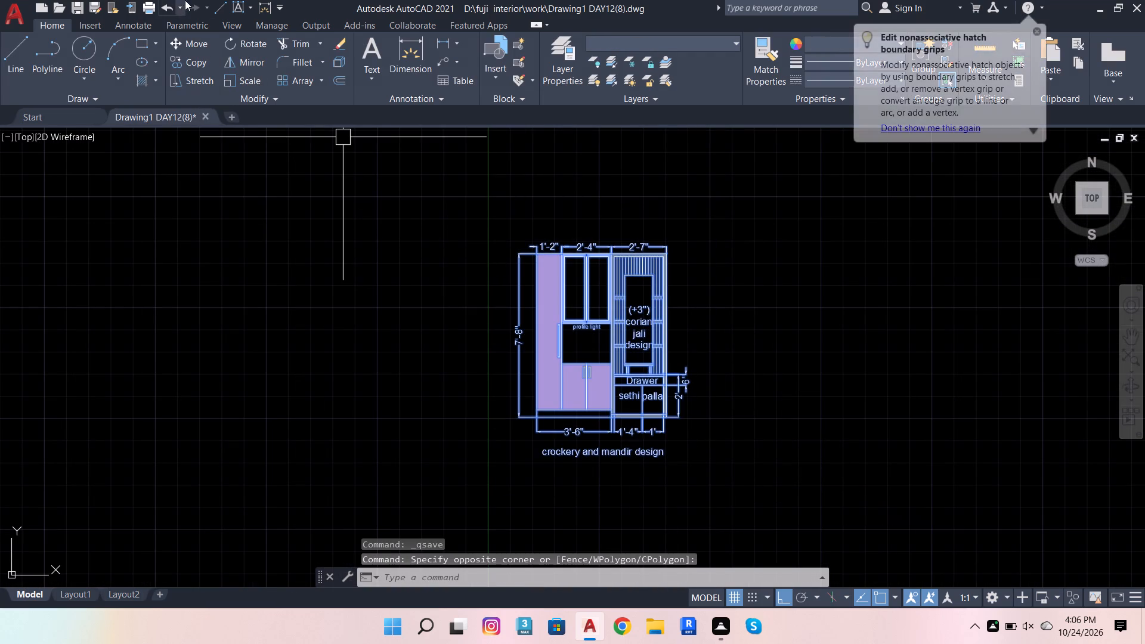
{"action": "left_click", "coordinate": [201, 42]}
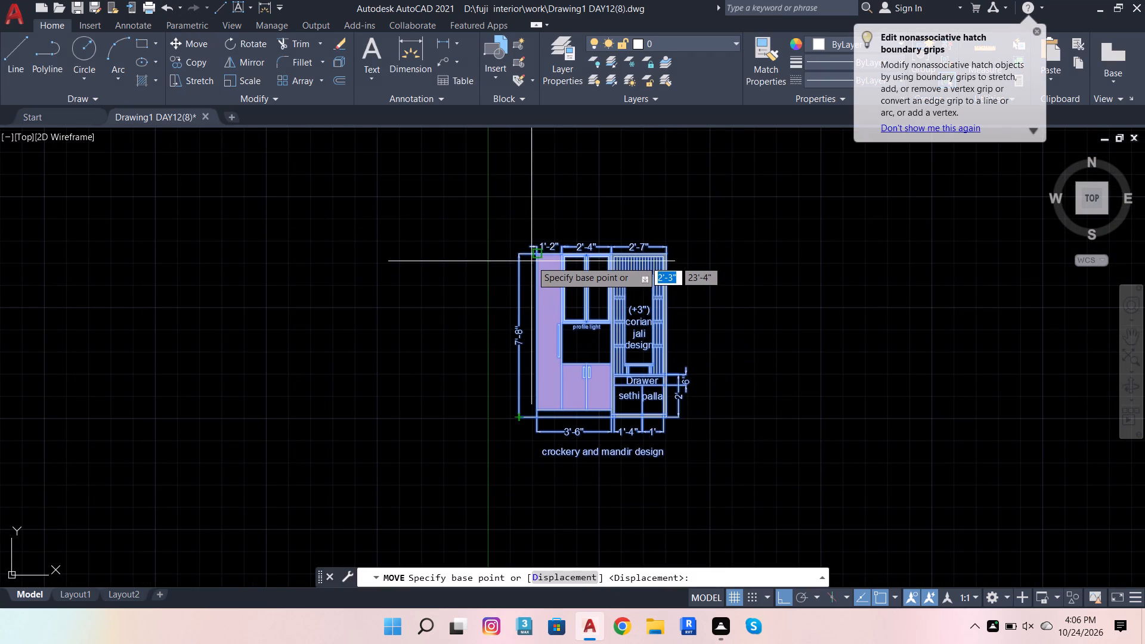
{"action": "left_click", "coordinate": [534, 252]}
{"action": "scroll", "coordinate": [558, 332], "scroll_direction": "down", "scroll_amount": 4}
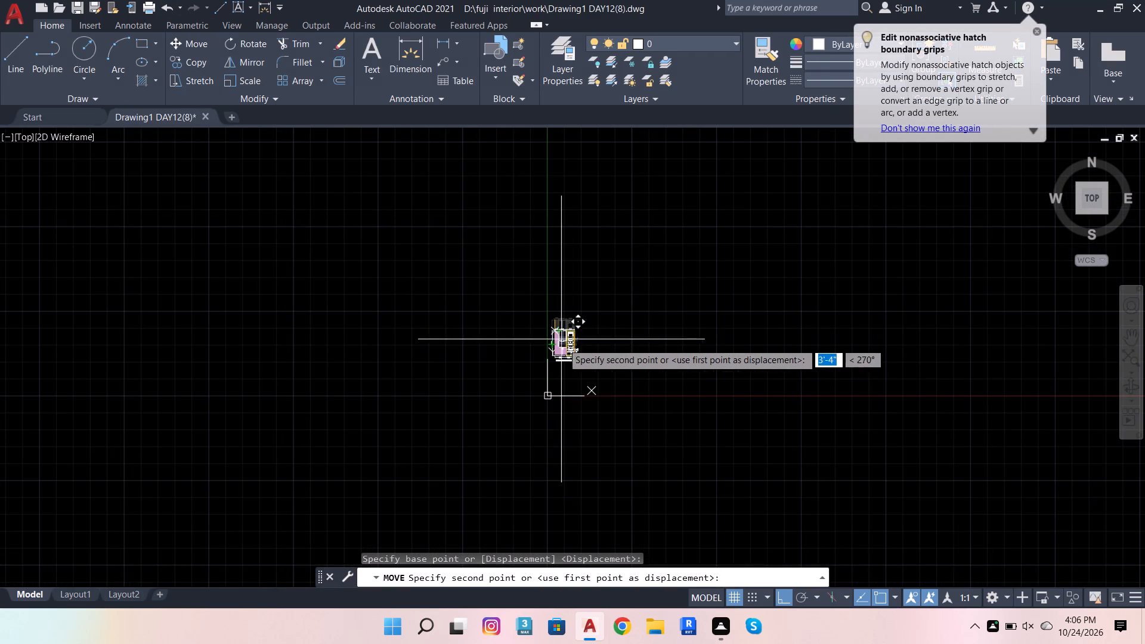
{"action": "scroll", "coordinate": [573, 354], "scroll_direction": "up", "scroll_amount": 2}
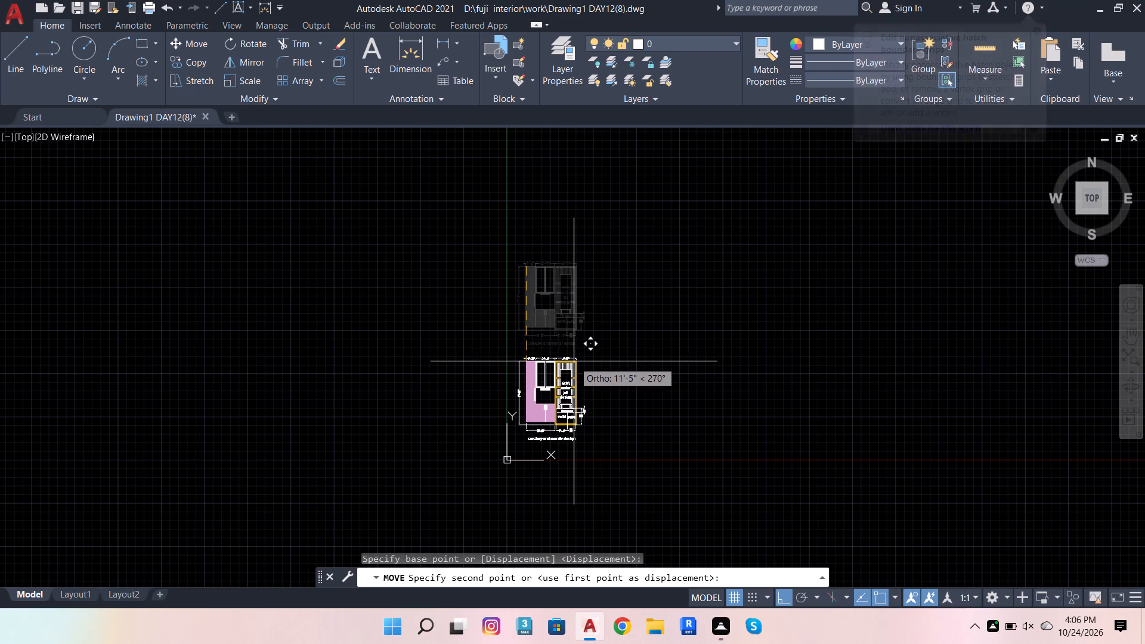
{"action": "left_click", "coordinate": [574, 361]}
{"action": "scroll", "coordinate": [575, 380], "scroll_direction": "up", "scroll_amount": 3}
{"action": "scroll", "coordinate": [599, 343], "scroll_direction": "down", "scroll_amount": 1}
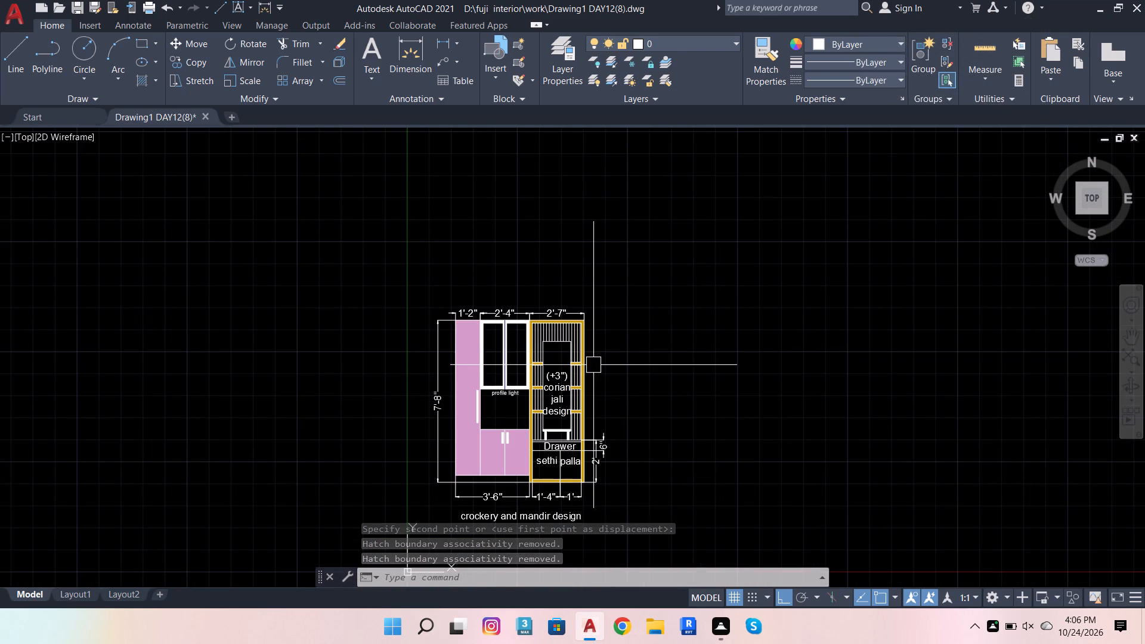
Draw a closed line outline around the 2'-4" wide white upper cabinet frame, tracing its bottom, side and top edges.
{"action": "scroll", "coordinate": [578, 397], "scroll_direction": "up", "scroll_amount": 1}
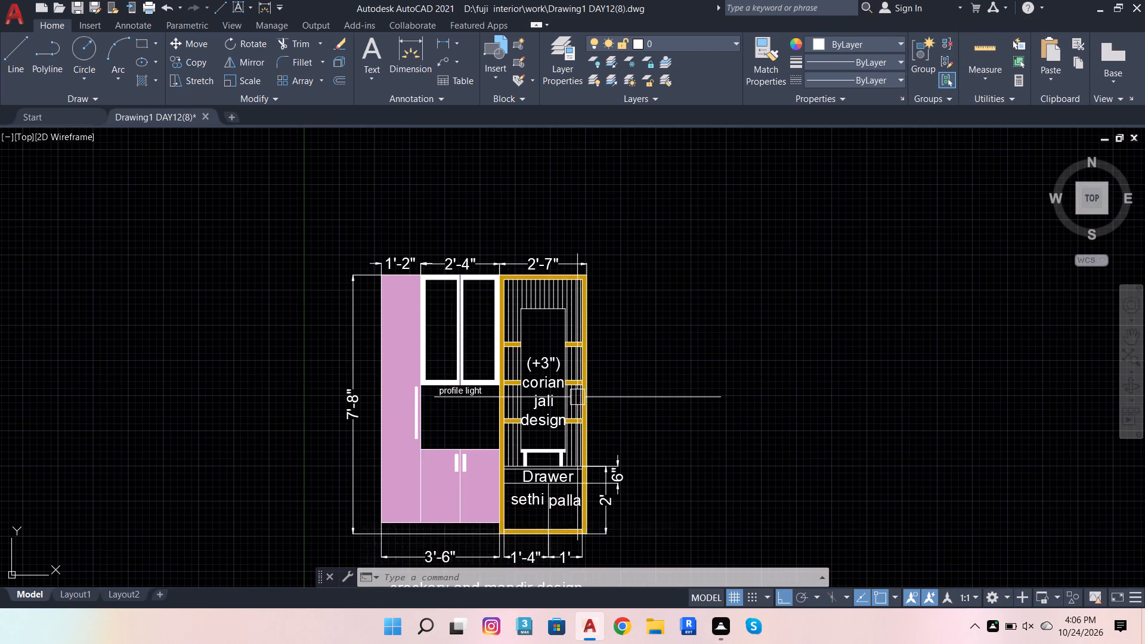
{"action": "scroll", "coordinate": [395, 389], "scroll_direction": "up", "scroll_amount": 2}
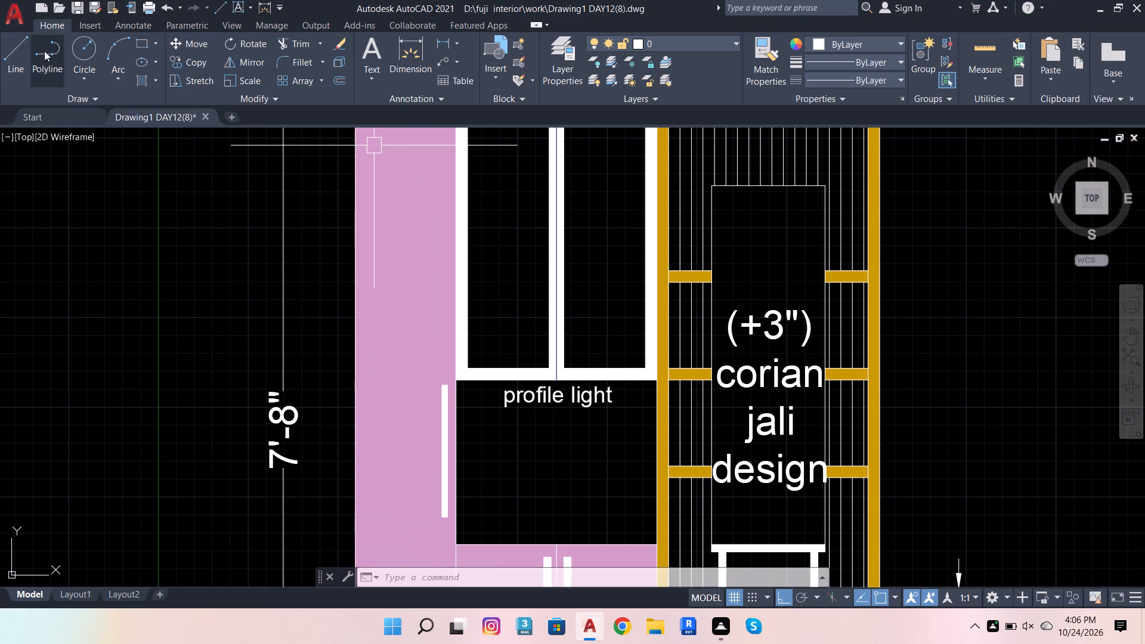
{"action": "left_click", "coordinate": [23, 51]}
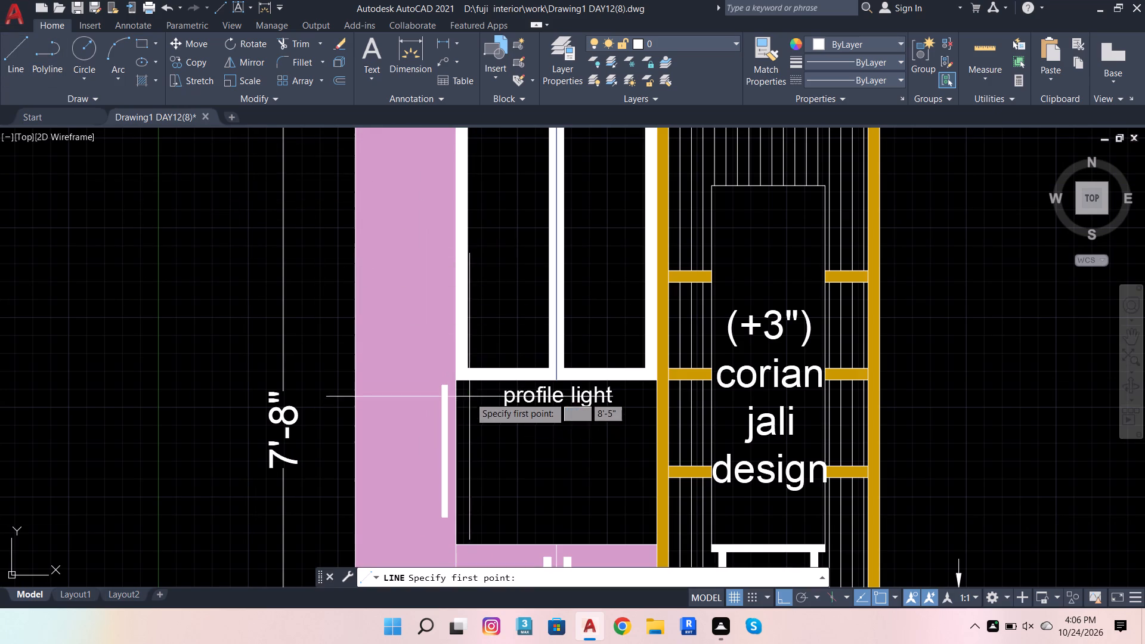
{"action": "left_click", "coordinate": [455, 379]}
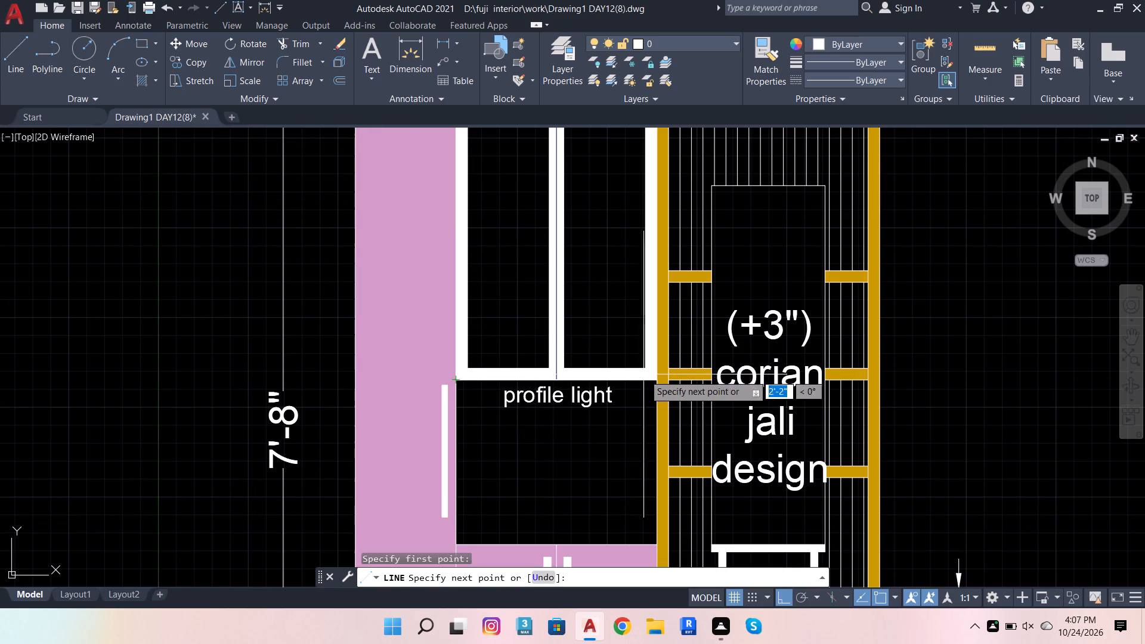
{"action": "scroll", "coordinate": [651, 379], "scroll_direction": "up", "scroll_amount": 2}
{"action": "left_click", "coordinate": [664, 378]}
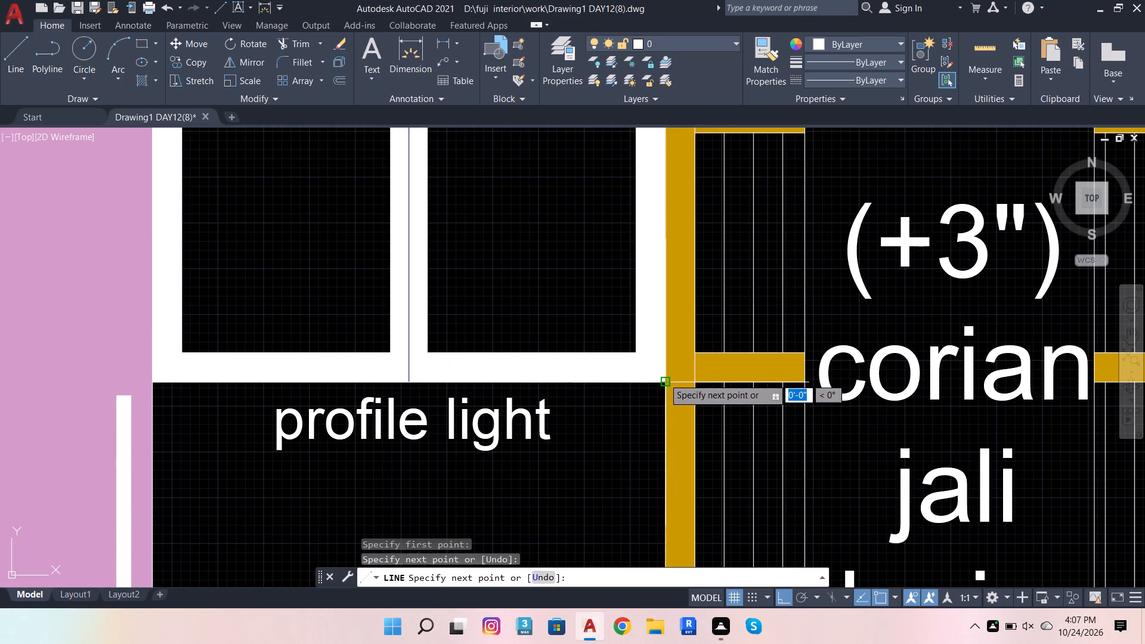
{"action": "scroll", "coordinate": [645, 411], "scroll_direction": "down", "scroll_amount": 3}
{"action": "scroll", "coordinate": [663, 221], "scroll_direction": "up", "scroll_amount": 3}
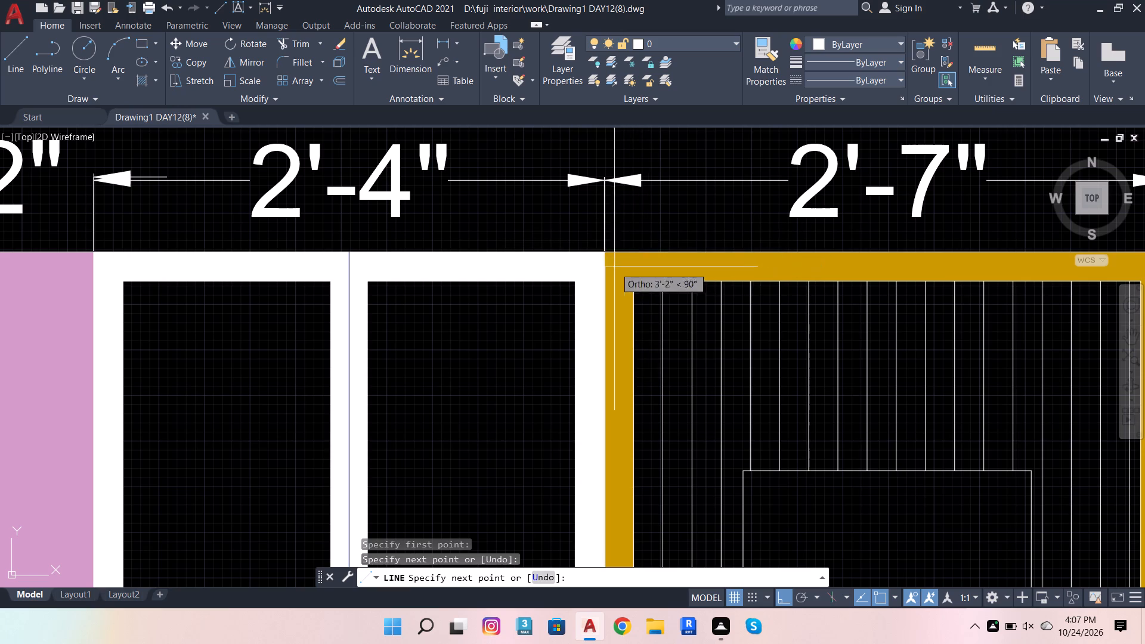
{"action": "left_click", "coordinate": [606, 250]}
{"action": "scroll", "coordinate": [632, 267], "scroll_direction": "down", "scroll_amount": 3}
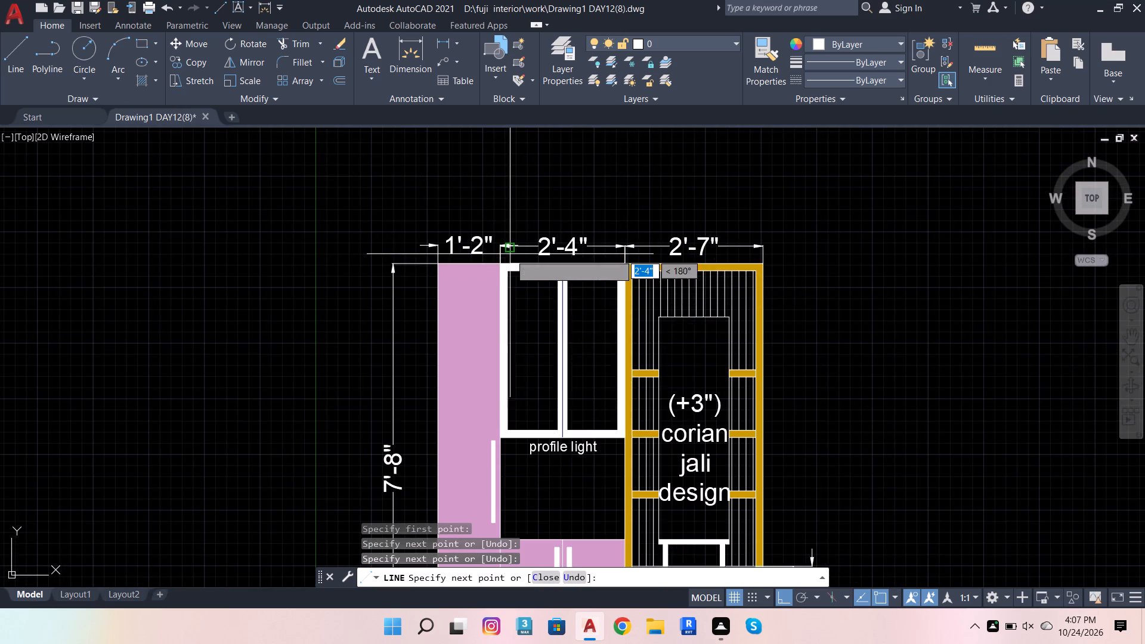
{"action": "scroll", "coordinate": [511, 259], "scroll_direction": "up", "scroll_amount": 3}
{"action": "left_click", "coordinate": [444, 266]}
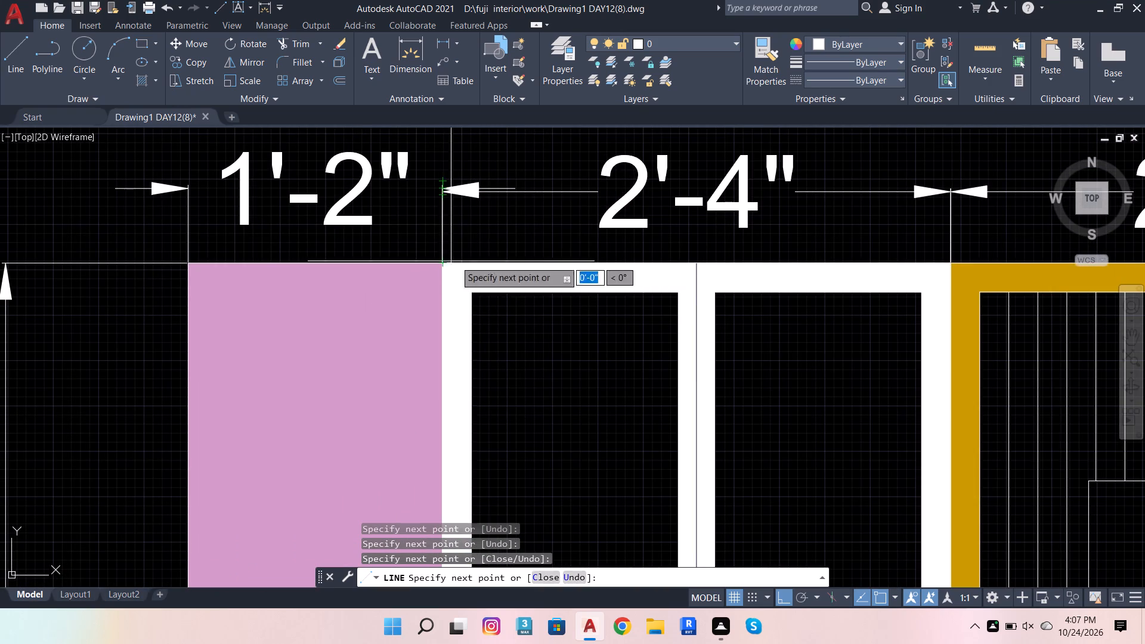
{"action": "scroll", "coordinate": [485, 252], "scroll_direction": "down", "scroll_amount": 4}
{"action": "scroll", "coordinate": [485, 355], "scroll_direction": "up", "scroll_amount": 3}
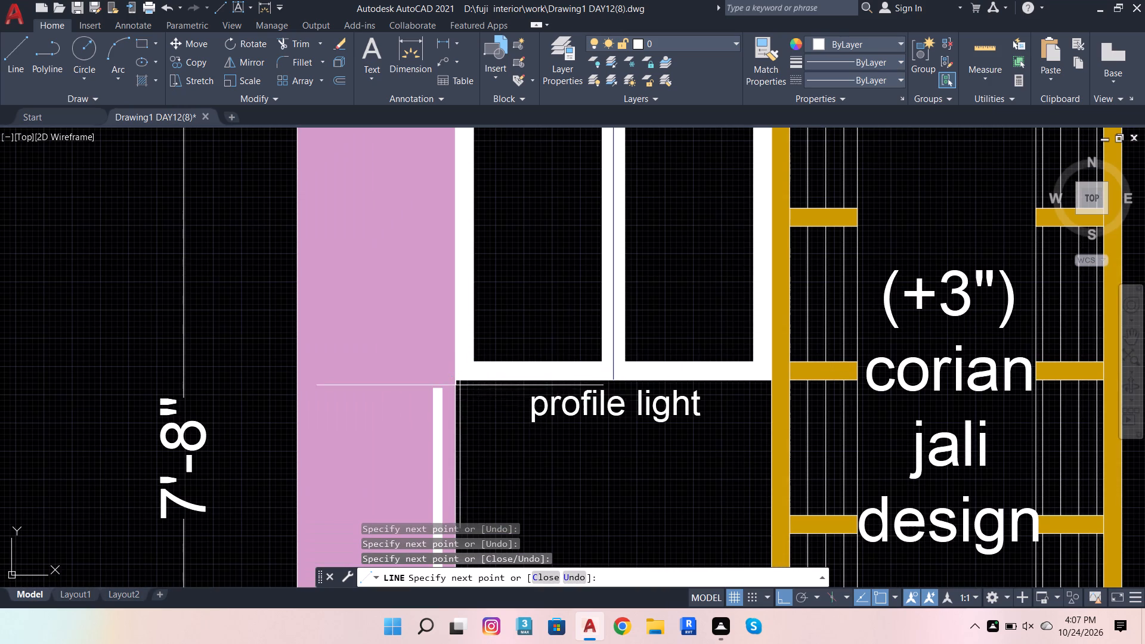
{"action": "left_click", "coordinate": [456, 380]}
{"action": "scroll", "coordinate": [492, 387], "scroll_direction": "up", "scroll_amount": 3}
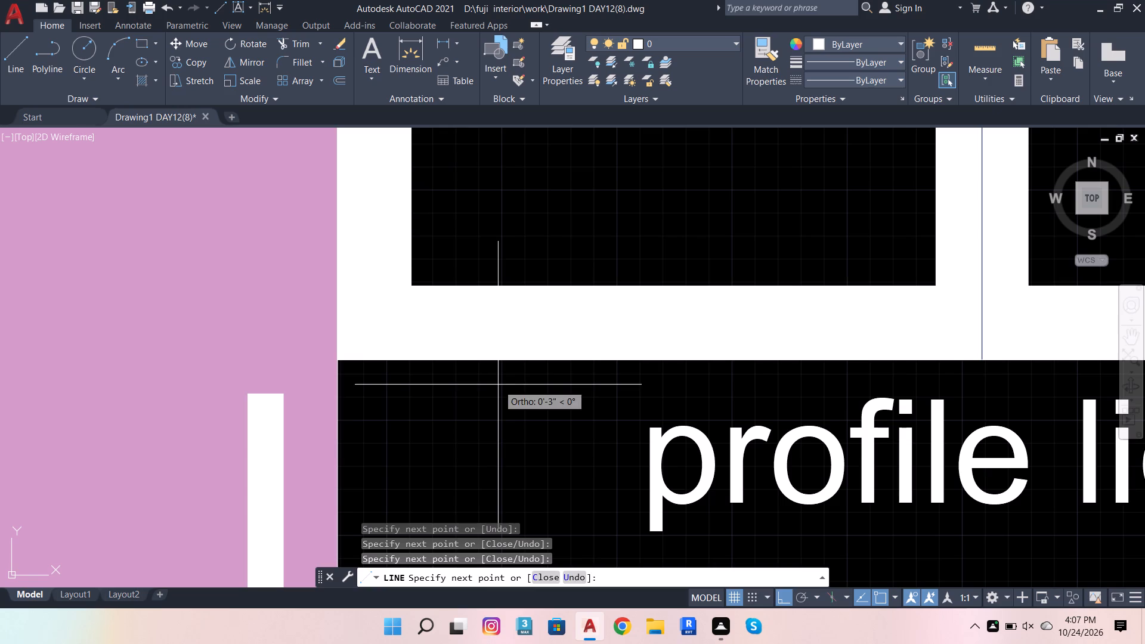
{"action": "key", "text": "Escape"}
Select the four outline lines around the upper cabinet and move them to Layer1.
{"action": "left_click", "coordinate": [483, 345]}
{"action": "key", "text": "Escape"}
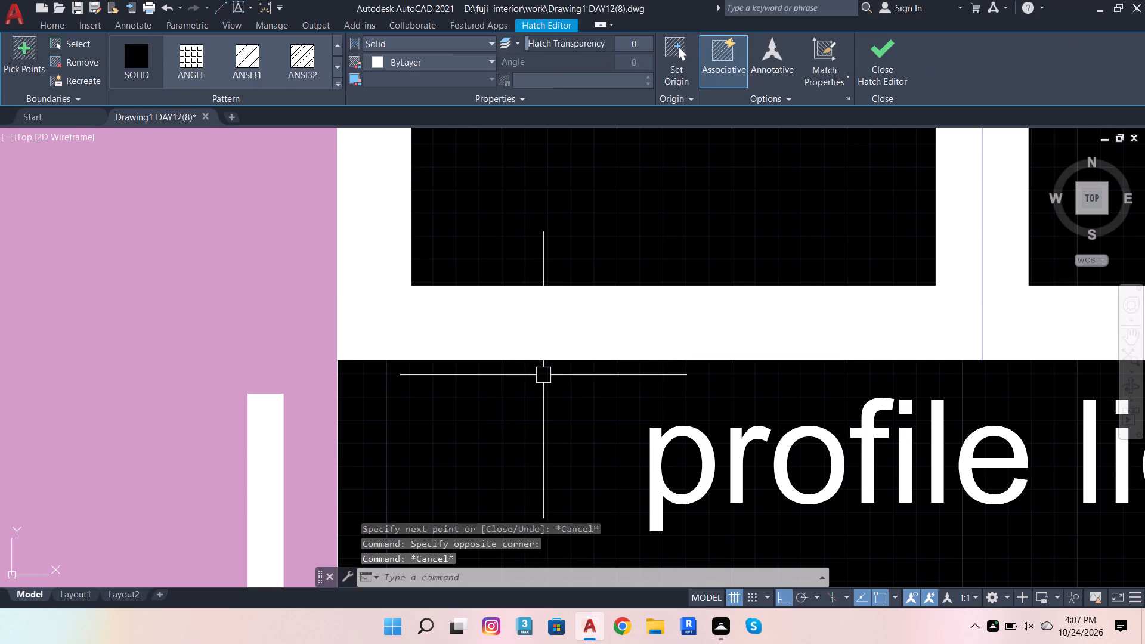
{"action": "left_click", "coordinate": [537, 363]}
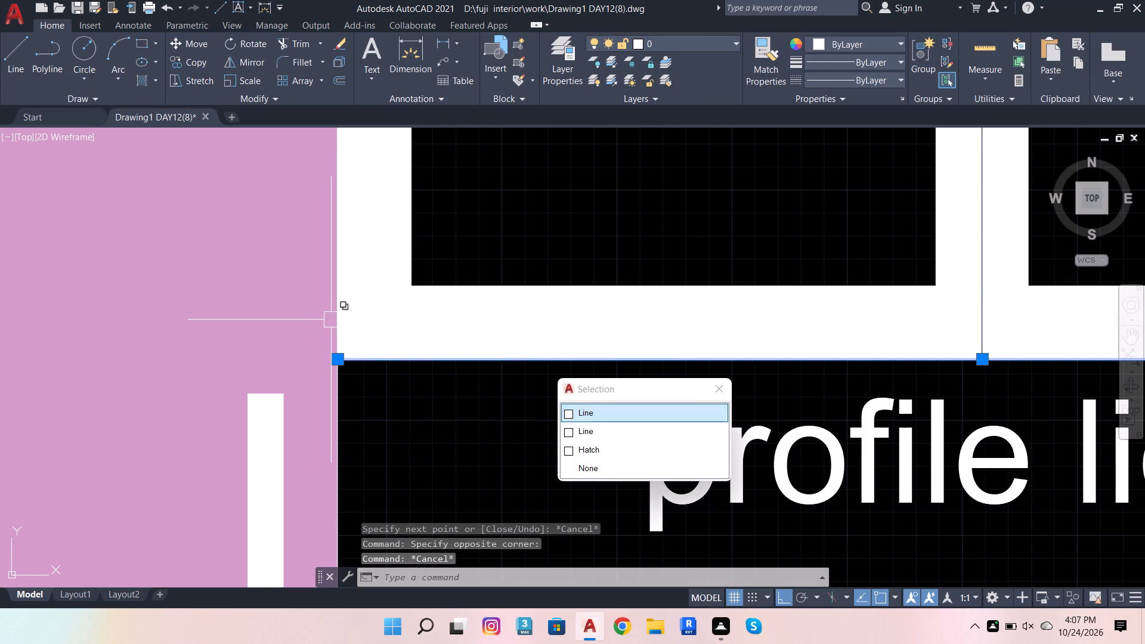
{"action": "left_click", "coordinate": [332, 319]}
{"action": "scroll", "coordinate": [308, 384], "scroll_direction": "down", "scroll_amount": 4}
{"action": "scroll", "coordinate": [363, 372], "scroll_direction": "down", "scroll_amount": 2}
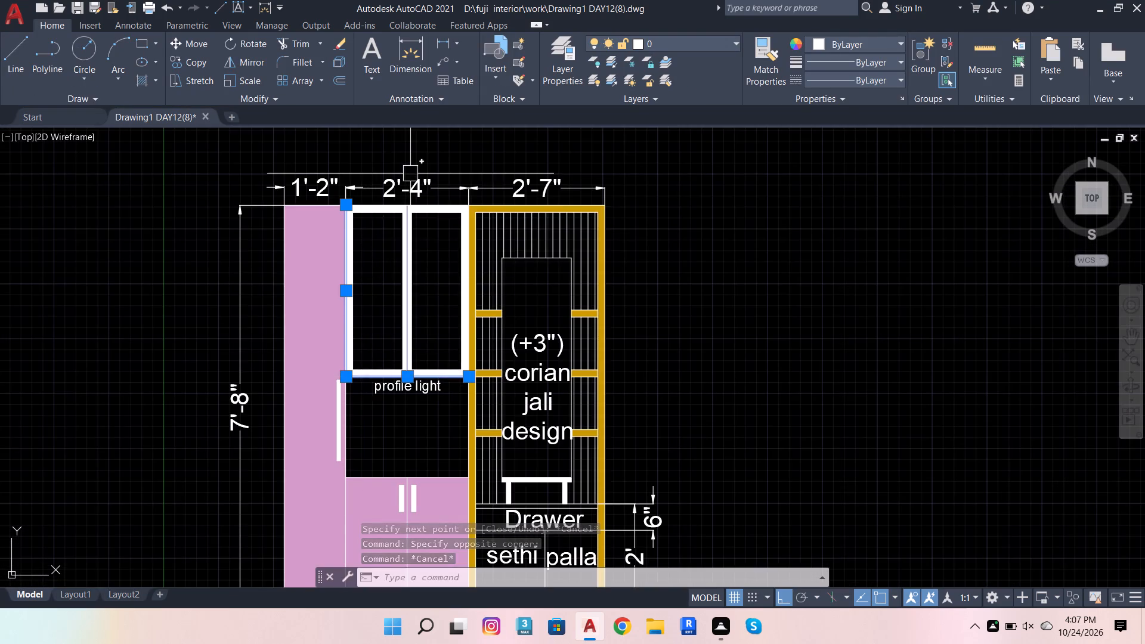
{"action": "scroll", "coordinate": [410, 174], "scroll_direction": "up", "scroll_amount": 3}
{"action": "left_click", "coordinate": [448, 311]}
{"action": "left_click", "coordinate": [455, 303]}
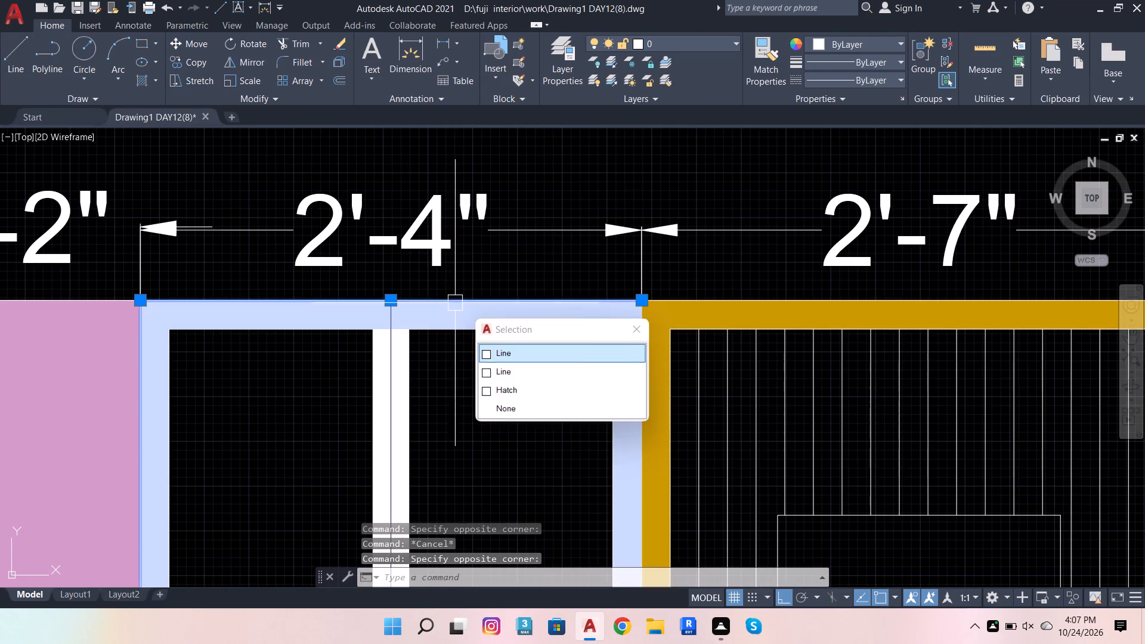
{"action": "left_click", "coordinate": [438, 316], "text": "shift"}
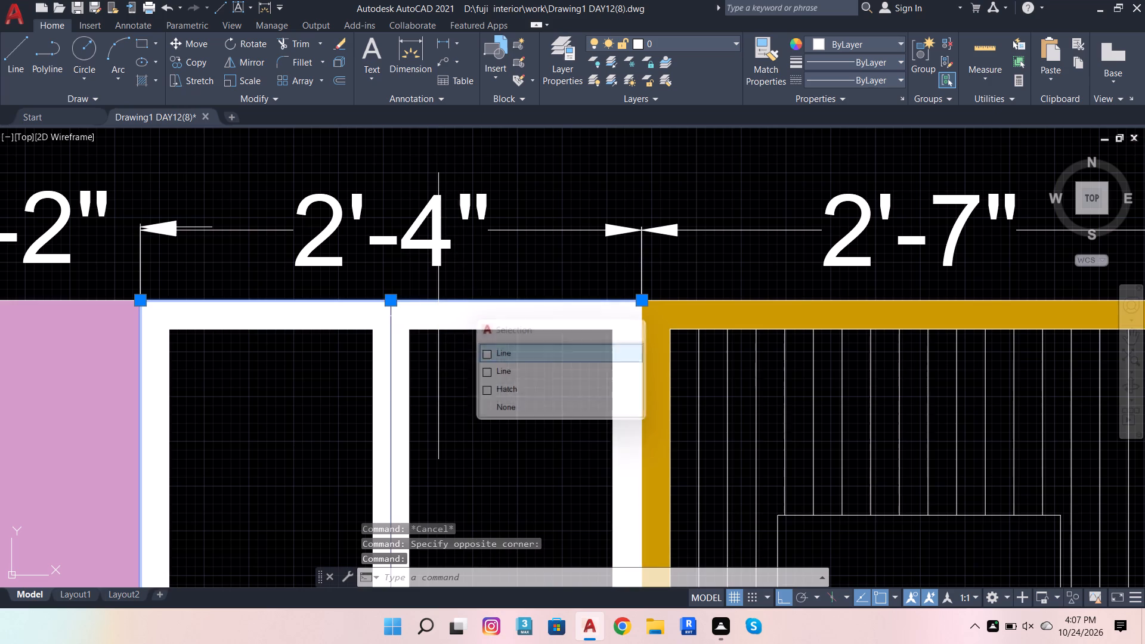
{"action": "scroll", "coordinate": [627, 328], "scroll_direction": "up", "scroll_amount": 2}
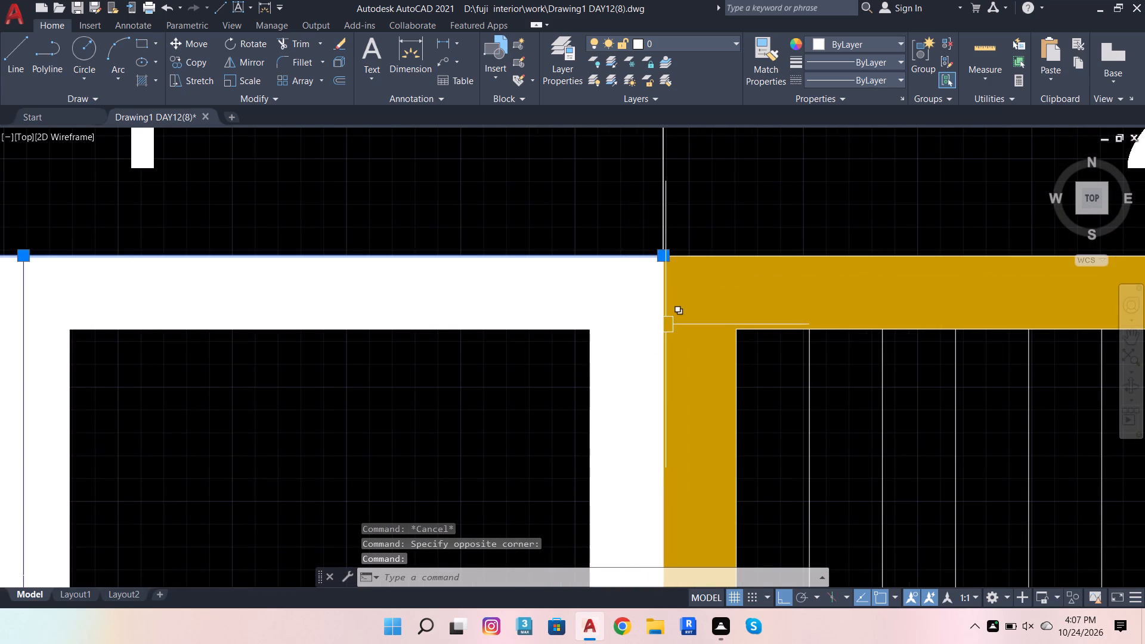
{"action": "left_click", "coordinate": [666, 324]}
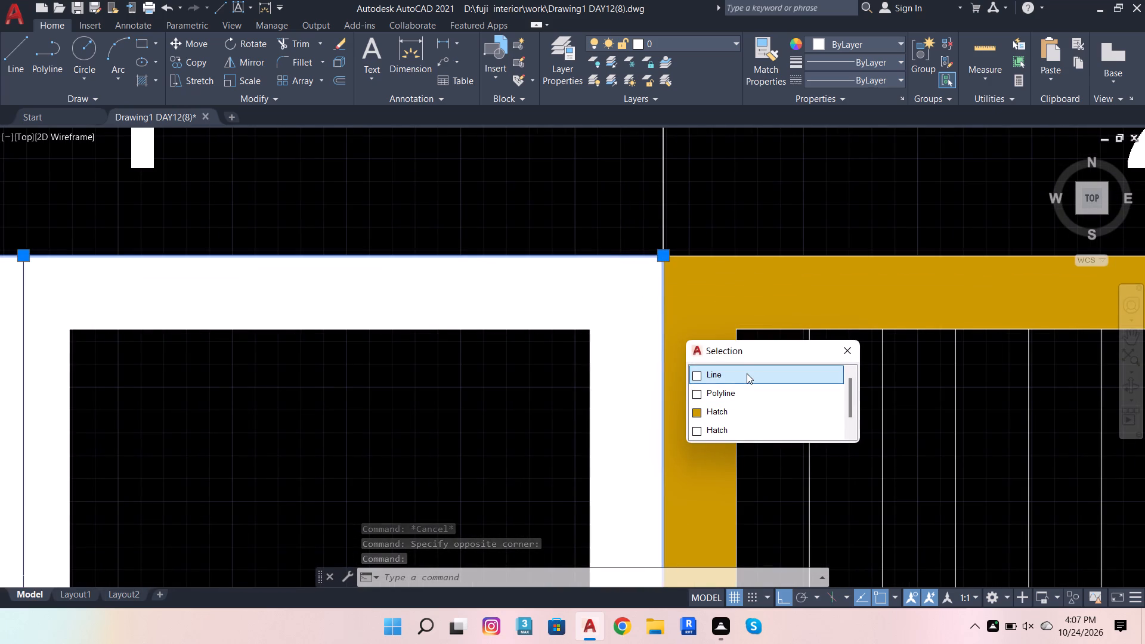
{"action": "left_click", "coordinate": [747, 373]}
{"action": "scroll", "coordinate": [702, 212], "scroll_direction": "down", "scroll_amount": 3}
{"action": "scroll", "coordinate": [680, 299], "scroll_direction": "down", "scroll_amount": 1}
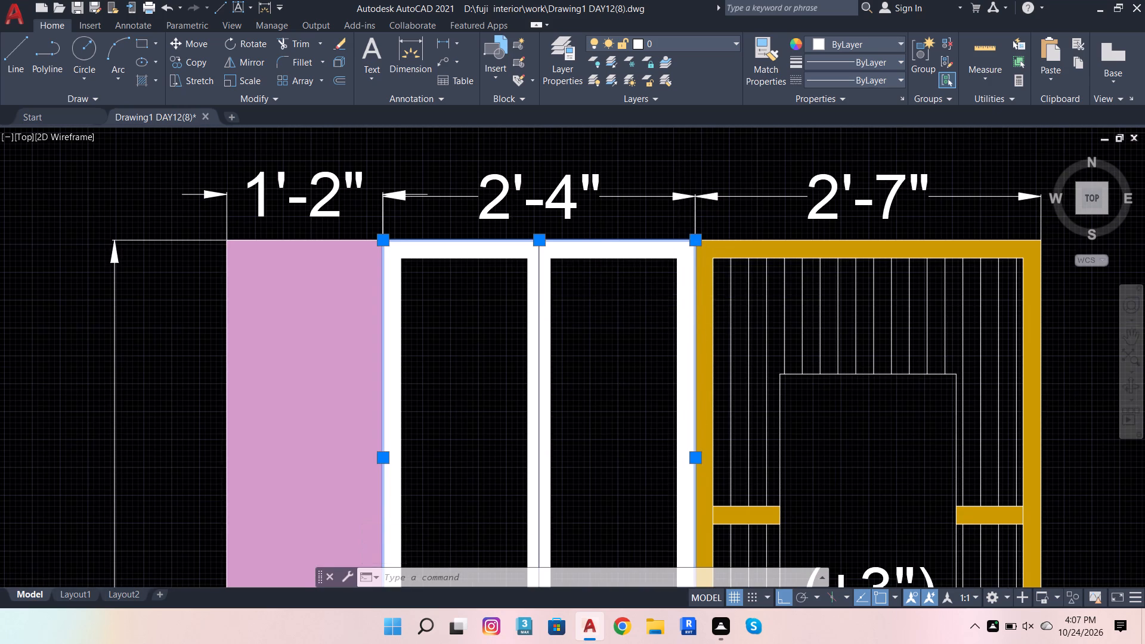
{"action": "left_click", "coordinate": [700, 41]}
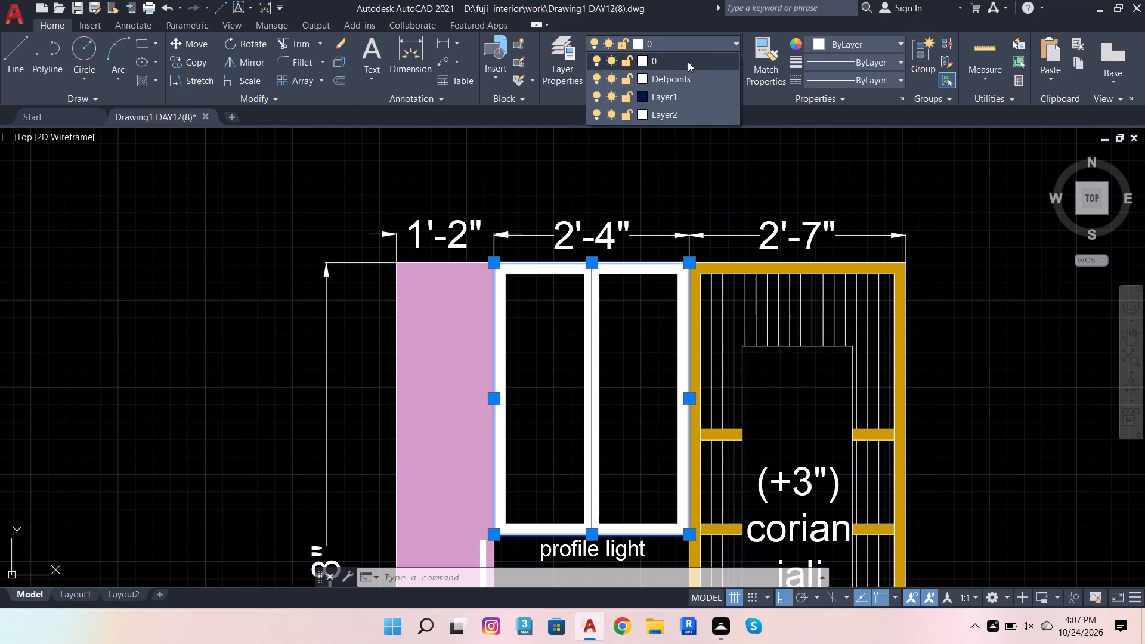
{"action": "left_click", "coordinate": [667, 94]}
{"action": "key", "text": "Escape"}
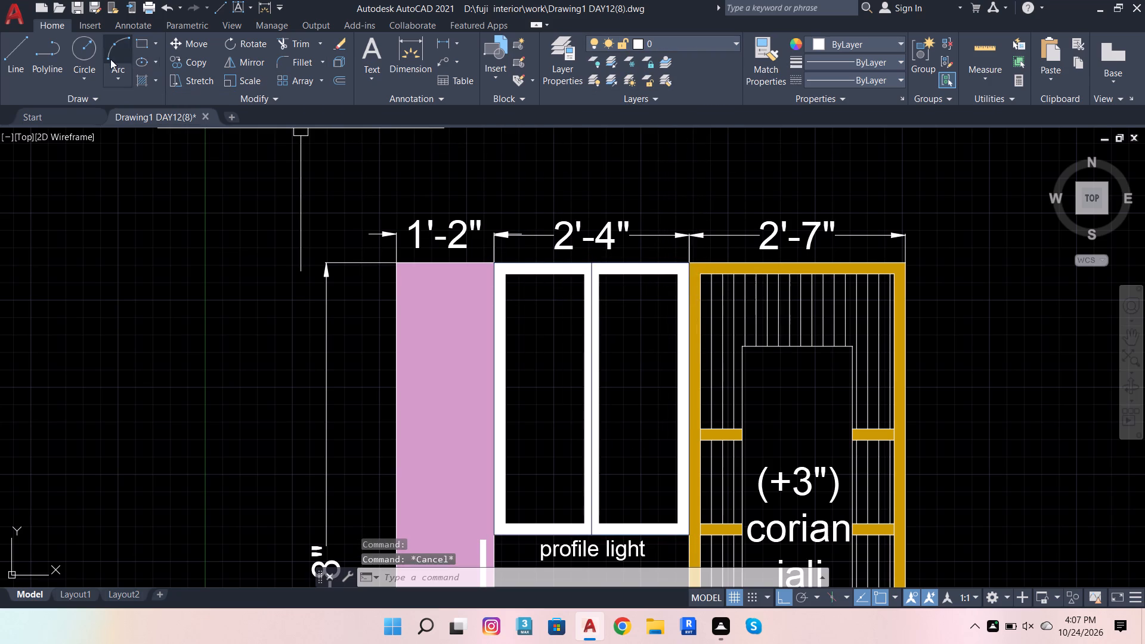
Make Layer1 current and outline the left cabinet door's inner opening with lines, about 11" by 3'-0".
{"action": "left_click", "coordinate": [27, 48]}
{"action": "left_click", "coordinate": [726, 45]}
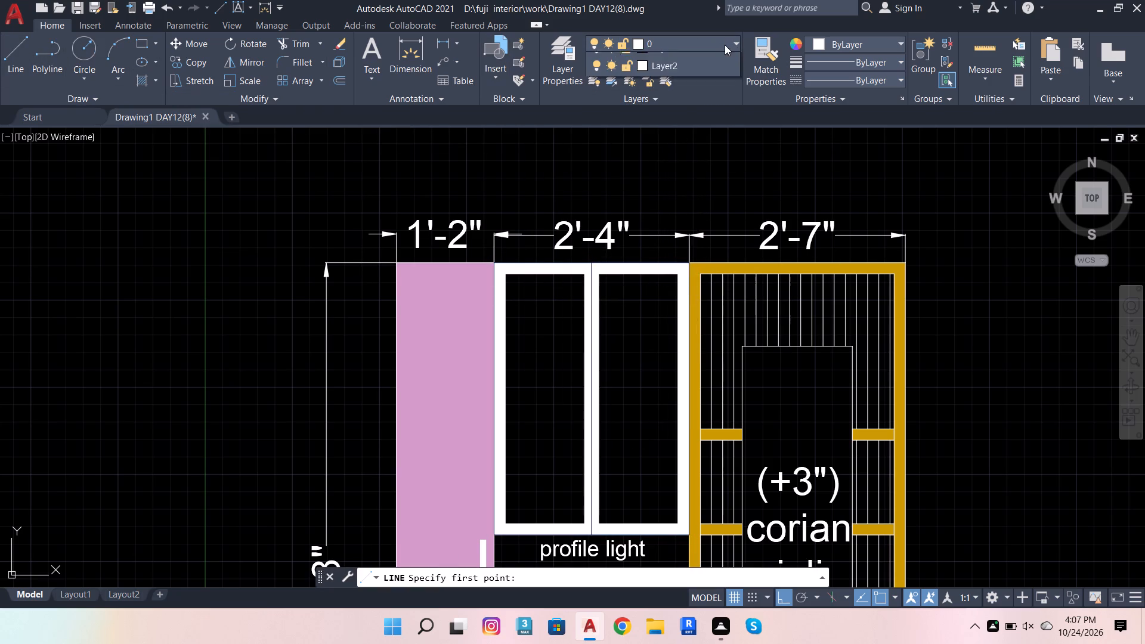
{"action": "left_click", "coordinate": [674, 94]}
{"action": "scroll", "coordinate": [513, 296], "scroll_direction": "up", "scroll_amount": 3}
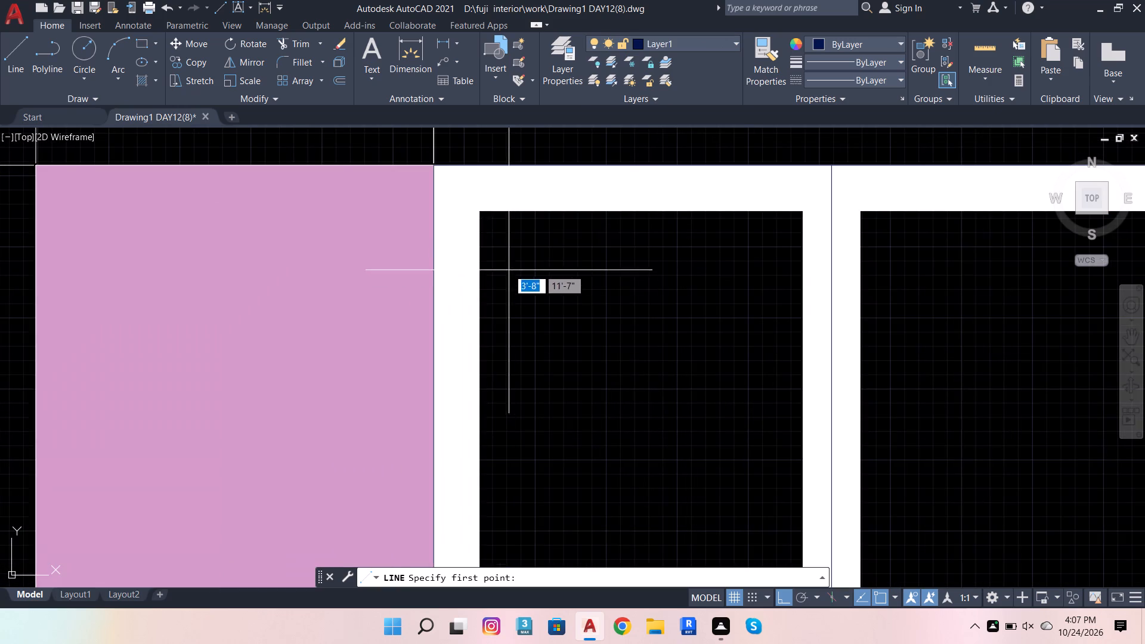
{"action": "left_click", "coordinate": [476, 206]}
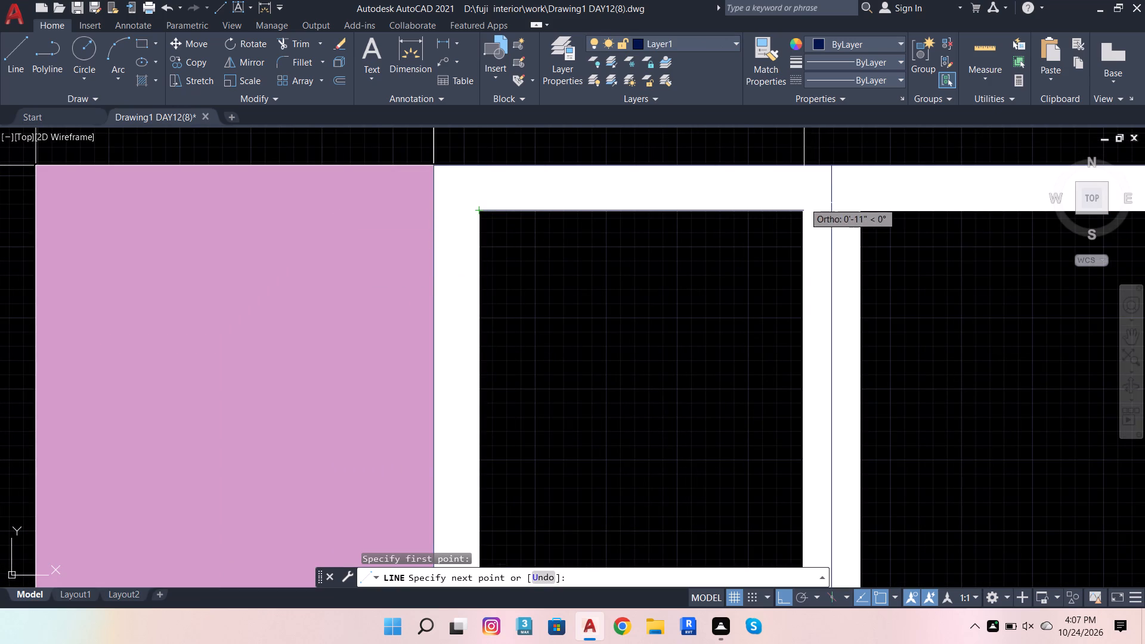
{"action": "left_click", "coordinate": [800, 204]}
{"action": "scroll", "coordinate": [800, 204], "scroll_direction": "down", "scroll_amount": 3}
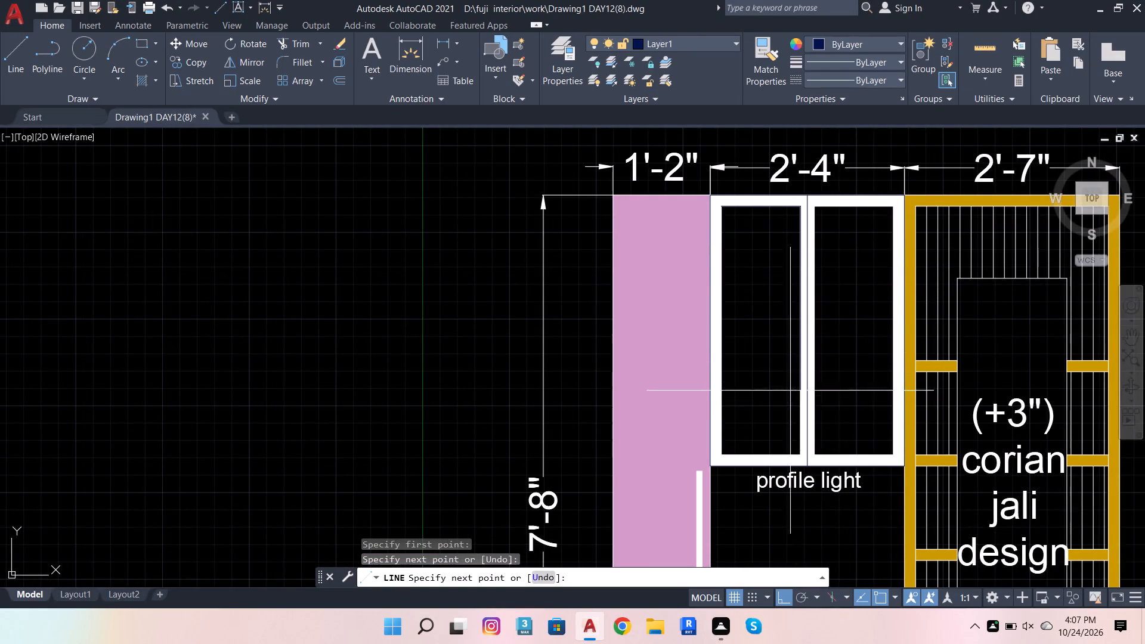
{"action": "scroll", "coordinate": [800, 450], "scroll_direction": "up", "scroll_amount": 2}
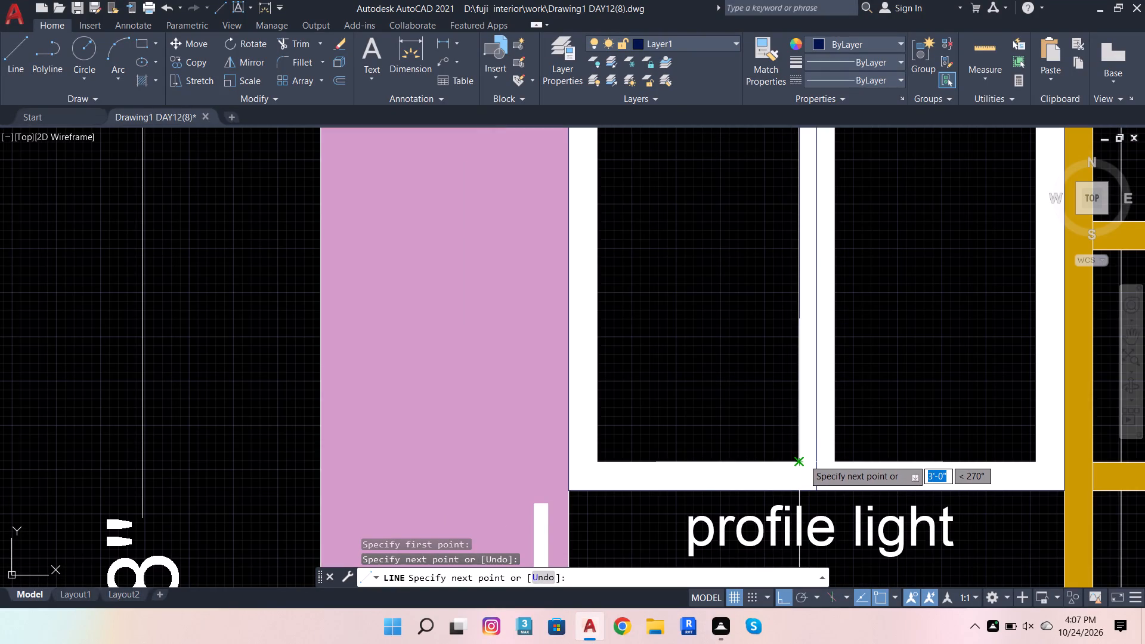
{"action": "left_click", "coordinate": [803, 461]}
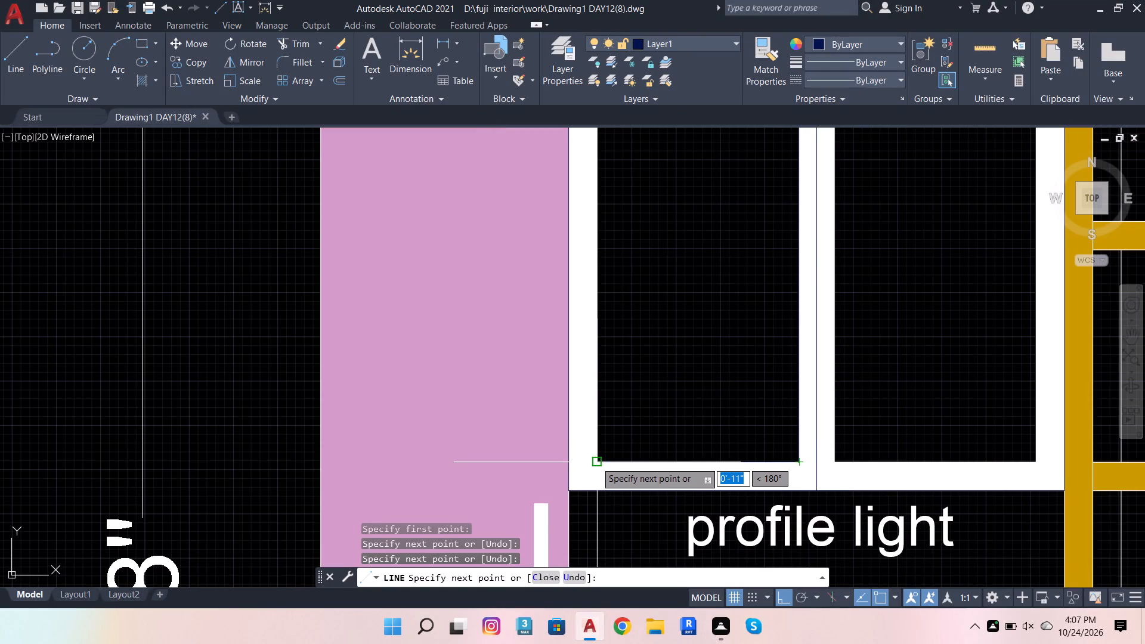
{"action": "left_click", "coordinate": [596, 462]}
{"action": "scroll", "coordinate": [648, 459], "scroll_direction": "down", "scroll_amount": 3}
{"action": "scroll", "coordinate": [637, 322], "scroll_direction": "up", "scroll_amount": 3}
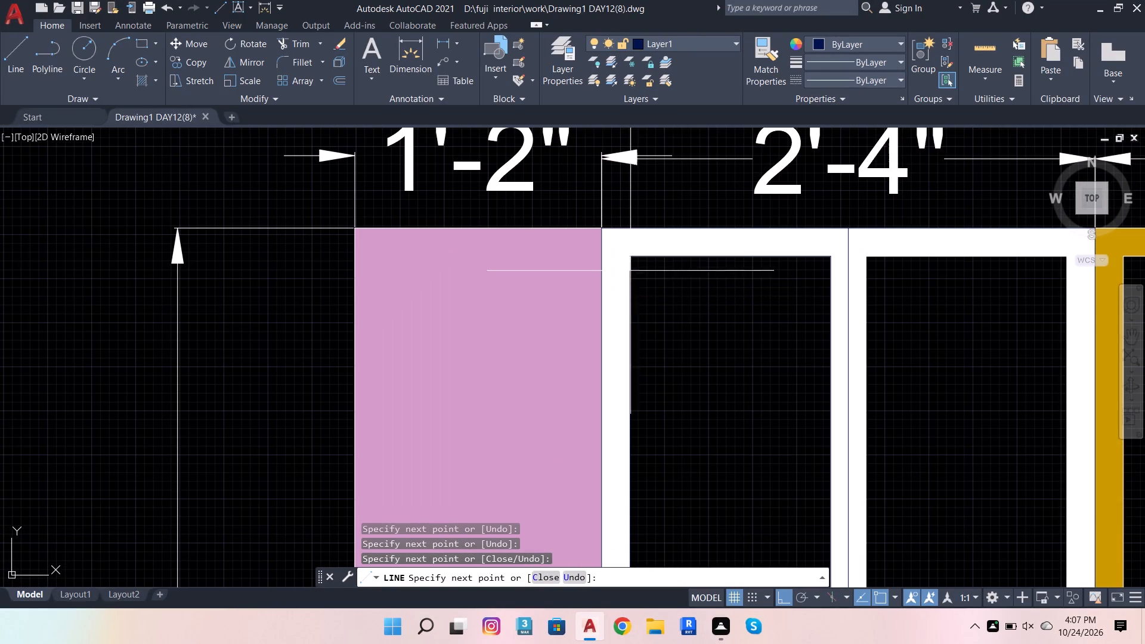
{"action": "left_click", "coordinate": [635, 259]}
{"action": "key", "text": "space"}
Outline the right cabinet door's inner opening with lines on Layer1, about 11" by 3'-0".
{"action": "scroll", "coordinate": [675, 345], "scroll_direction": "down", "scroll_amount": 3}
{"action": "scroll", "coordinate": [788, 329], "scroll_direction": "up", "scroll_amount": 1}
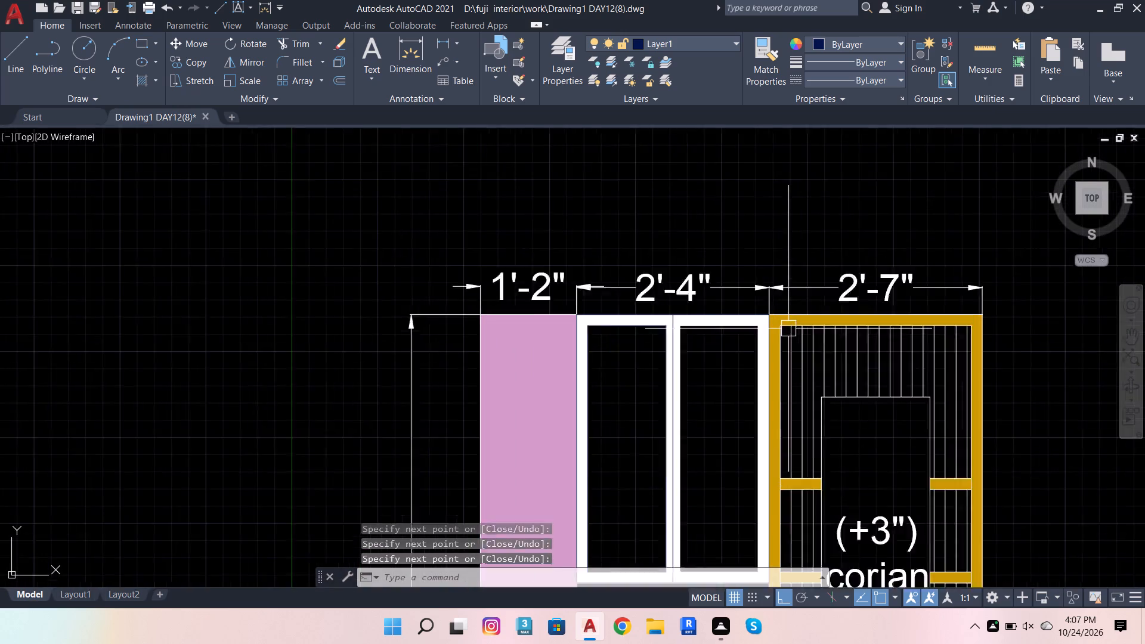
{"action": "scroll", "coordinate": [788, 329], "scroll_direction": "up", "scroll_amount": 1}
{"action": "key", "text": "space"}
{"action": "scroll", "coordinate": [644, 329], "scroll_direction": "up", "scroll_amount": 2}
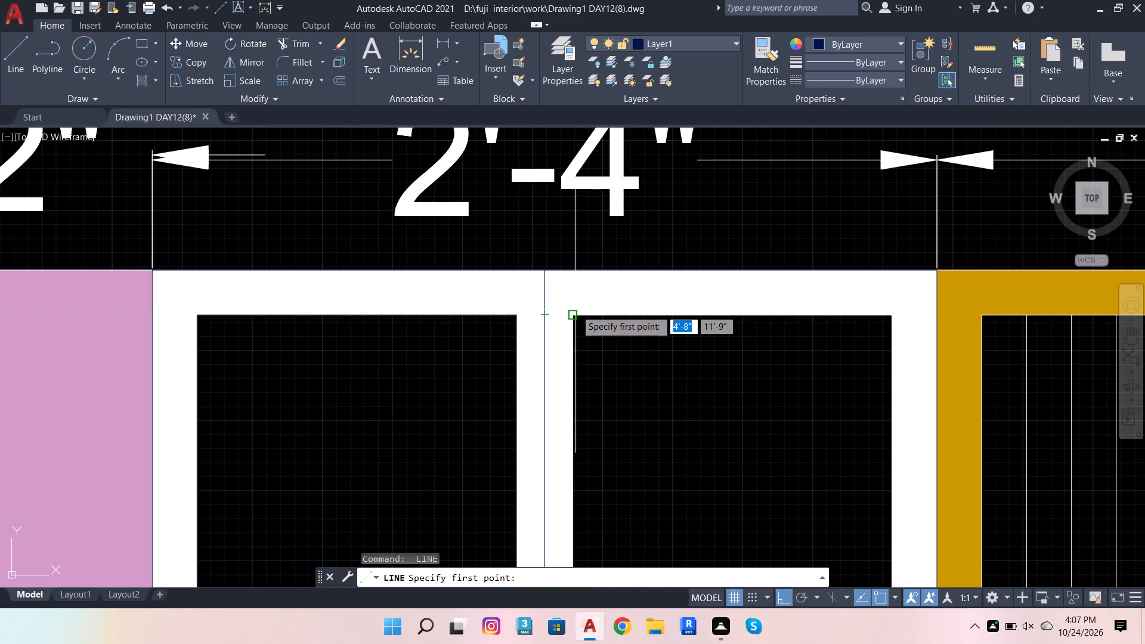
{"action": "left_click", "coordinate": [571, 318]}
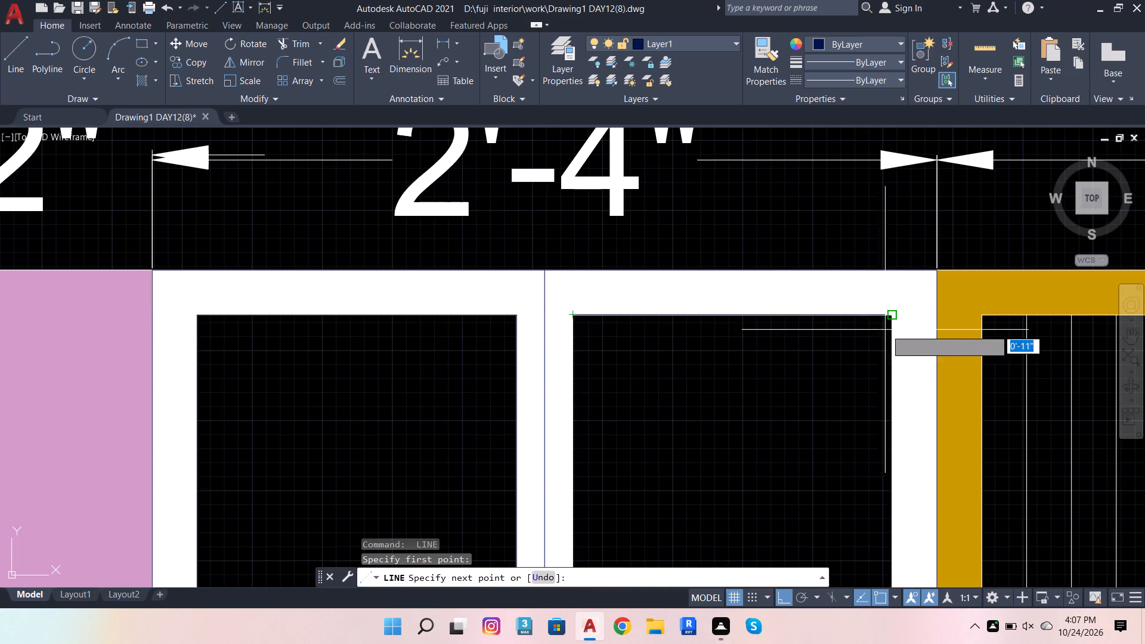
{"action": "left_click", "coordinate": [896, 316]}
{"action": "scroll", "coordinate": [889, 324], "scroll_direction": "down", "scroll_amount": 3}
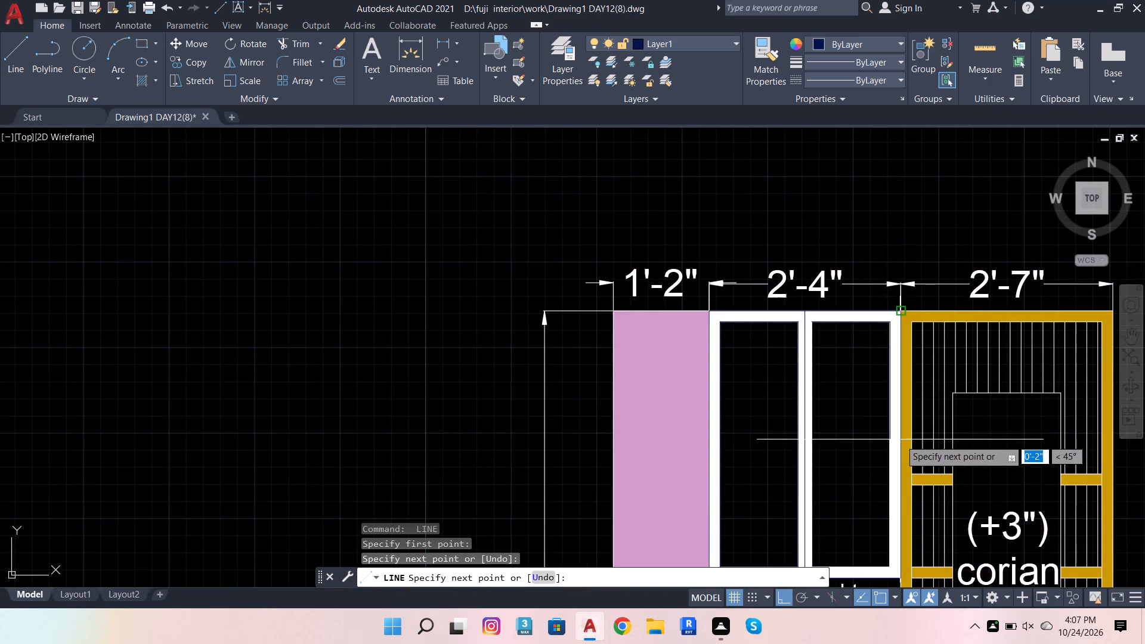
{"action": "scroll", "coordinate": [901, 436], "scroll_direction": "down", "scroll_amount": 3}
{"action": "scroll", "coordinate": [906, 469], "scroll_direction": "up", "scroll_amount": 4}
{"action": "scroll", "coordinate": [849, 478], "scroll_direction": "up", "scroll_amount": 3}
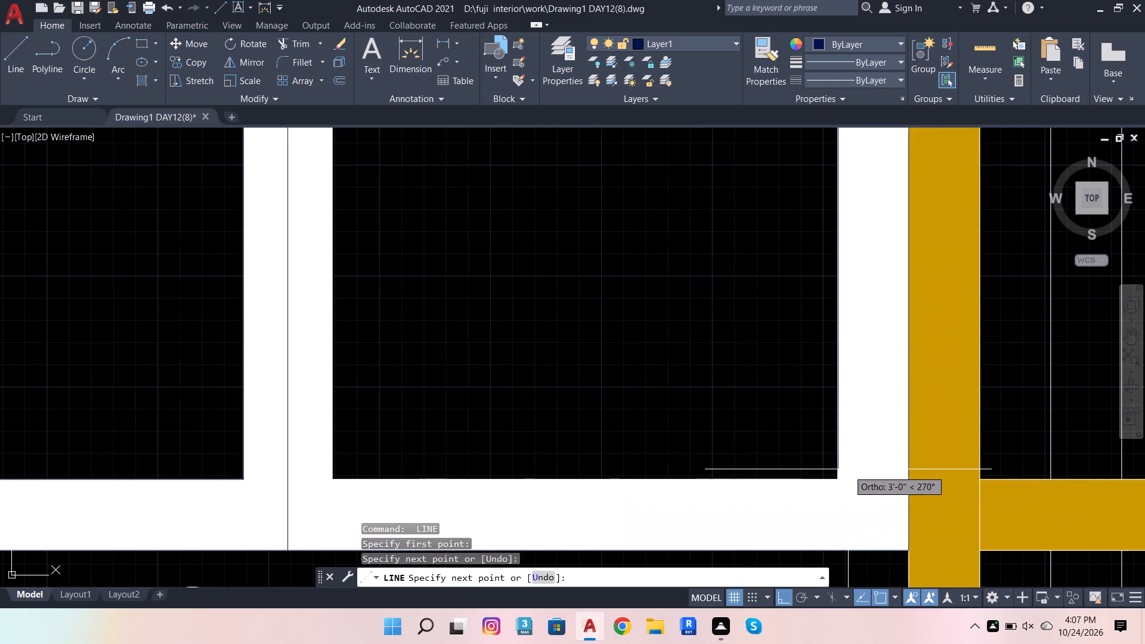
{"action": "left_click", "coordinate": [844, 476]}
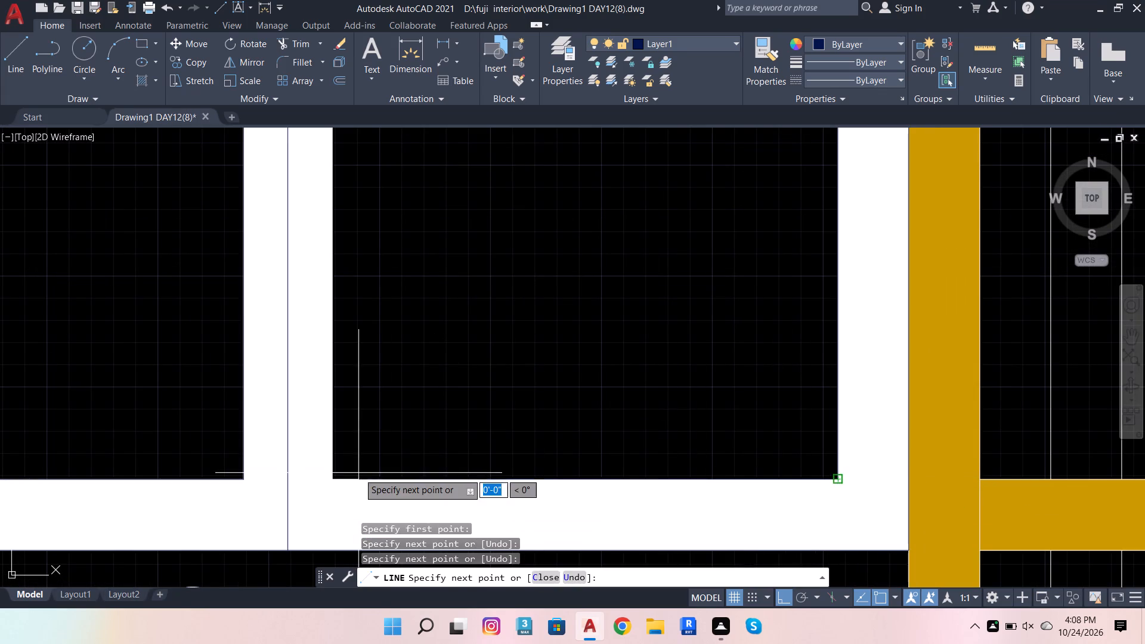
{"action": "left_click", "coordinate": [332, 480]}
{"action": "scroll", "coordinate": [380, 473], "scroll_direction": "down", "scroll_amount": 4}
{"action": "scroll", "coordinate": [404, 372], "scroll_direction": "down", "scroll_amount": 1}
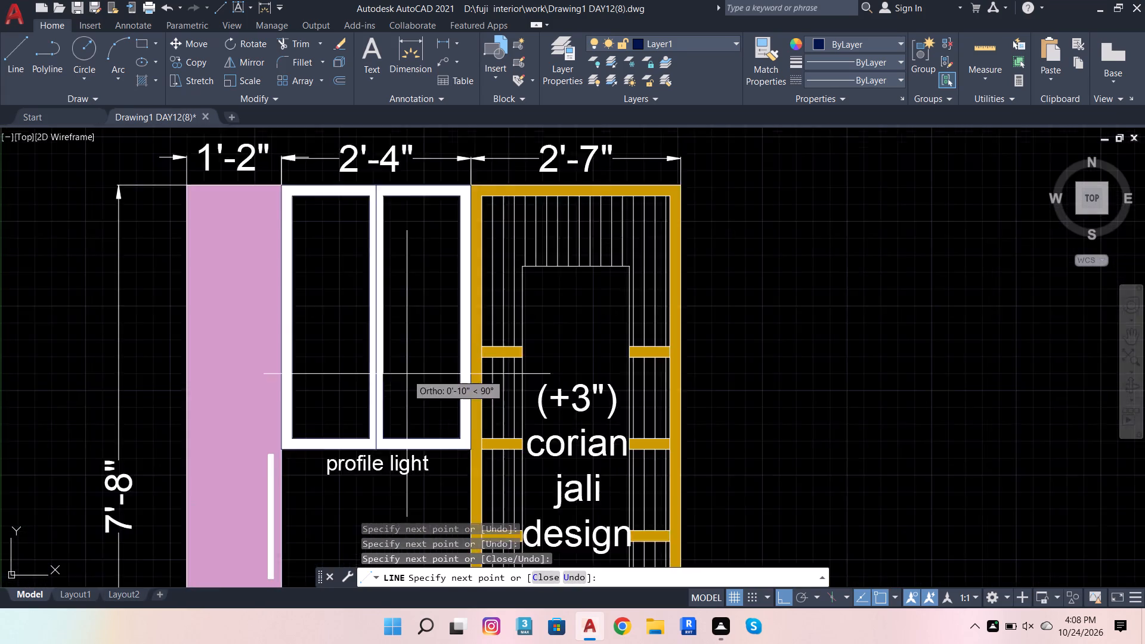
{"action": "scroll", "coordinate": [407, 374], "scroll_direction": "down", "scroll_amount": 1}
{"action": "scroll", "coordinate": [398, 236], "scroll_direction": "up", "scroll_amount": 3}
{"action": "scroll", "coordinate": [358, 336], "scroll_direction": "up", "scroll_amount": 4}
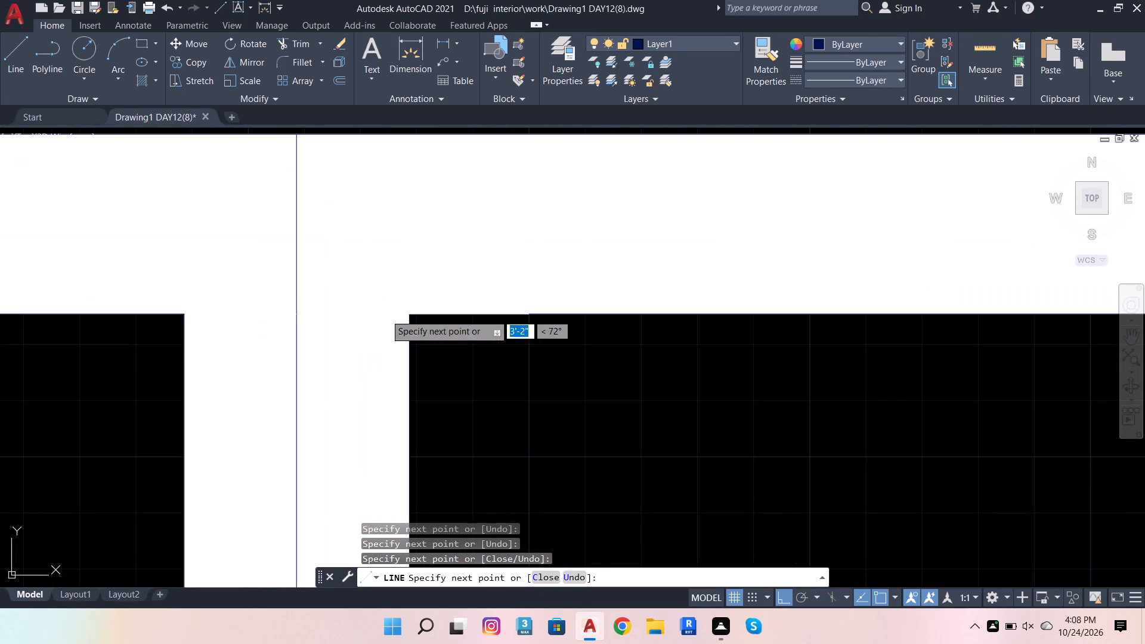
{"action": "left_click", "coordinate": [401, 312]}
{"action": "scroll", "coordinate": [556, 377], "scroll_direction": "down", "scroll_amount": 4}
{"action": "key", "text": "Escape"}
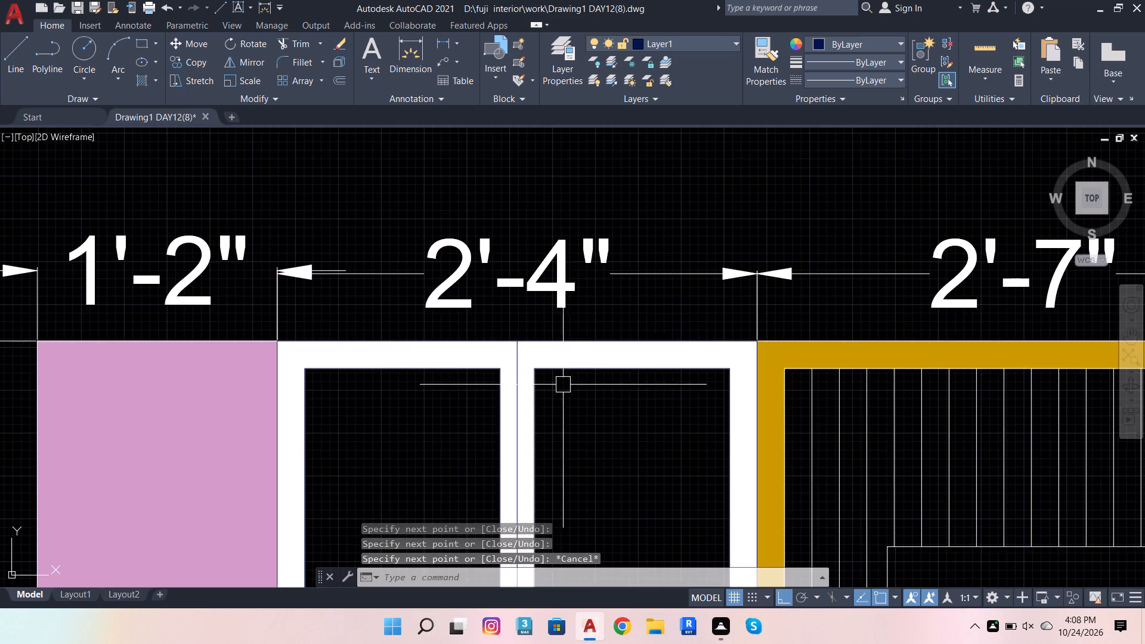
Move the pink tall unit's side and top lines, the base cabinet's door divider and the shared bottom line to Layer1.
{"action": "scroll", "coordinate": [571, 311], "scroll_direction": "down", "scroll_amount": 4}
{"action": "scroll", "coordinate": [590, 402], "scroll_direction": "up", "scroll_amount": 4}
{"action": "scroll", "coordinate": [612, 323], "scroll_direction": "down", "scroll_amount": 2}
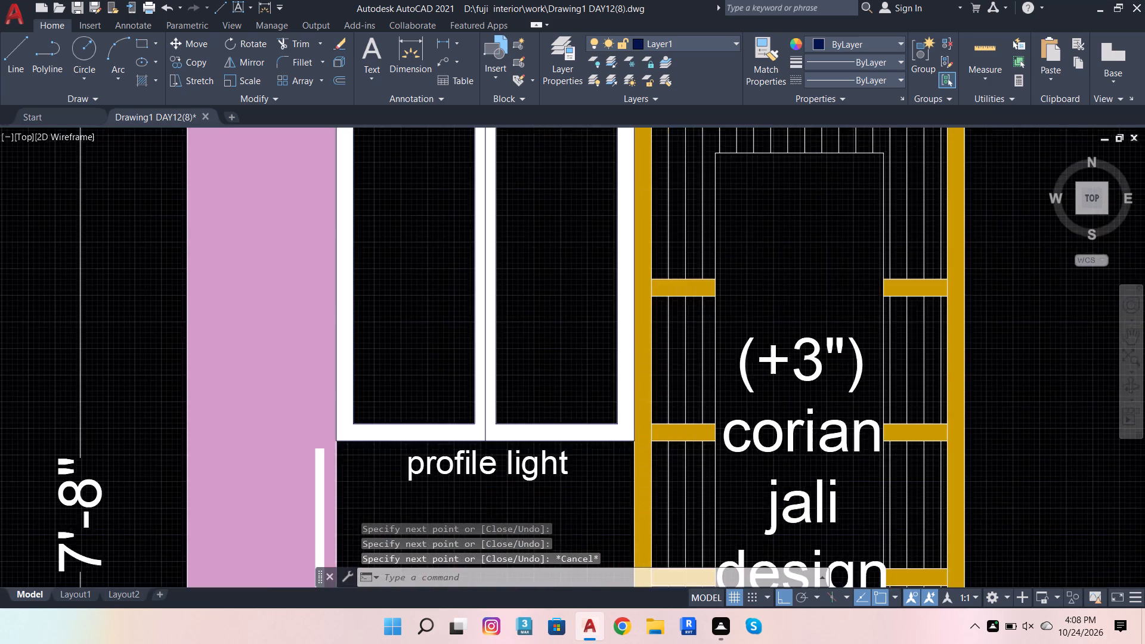
{"action": "scroll", "coordinate": [612, 323], "scroll_direction": "down", "scroll_amount": 2}
{"action": "scroll", "coordinate": [595, 289], "scroll_direction": "up", "scroll_amount": 2}
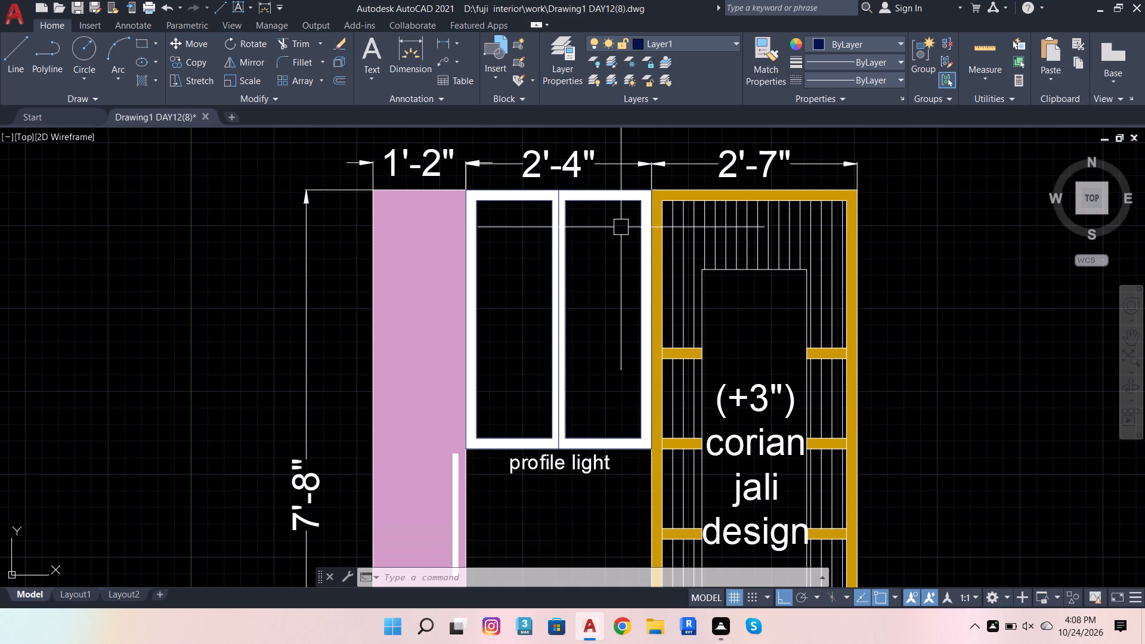
{"action": "scroll", "coordinate": [511, 232], "scroll_direction": "down", "scroll_amount": 4}
{"action": "scroll", "coordinate": [509, 299], "scroll_direction": "up", "scroll_amount": 4}
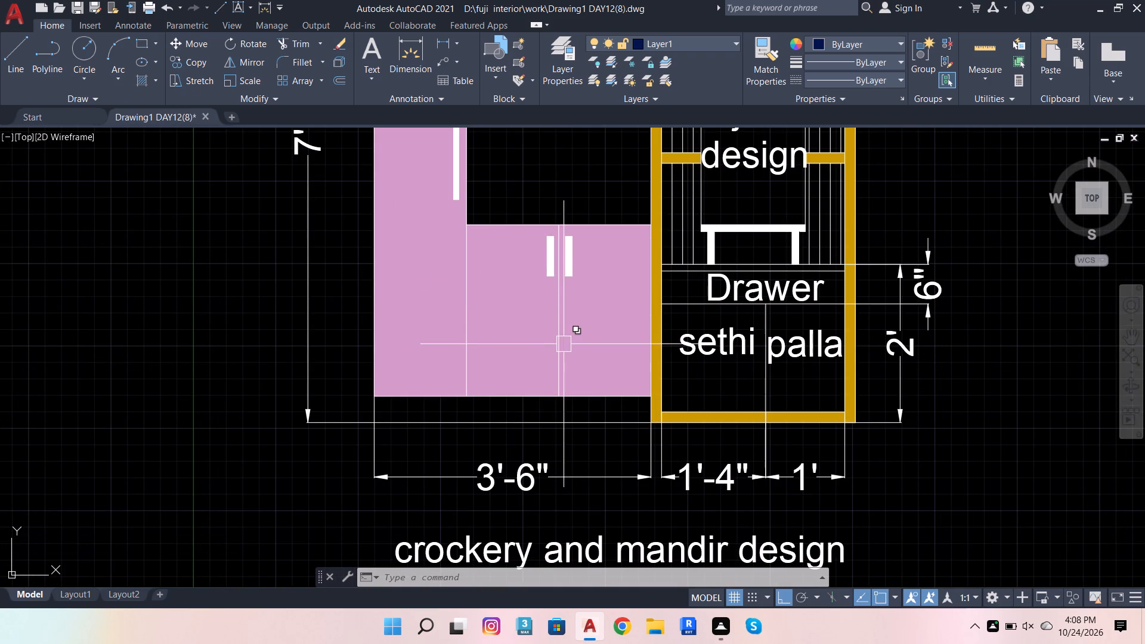
{"action": "left_click", "coordinate": [568, 344]}
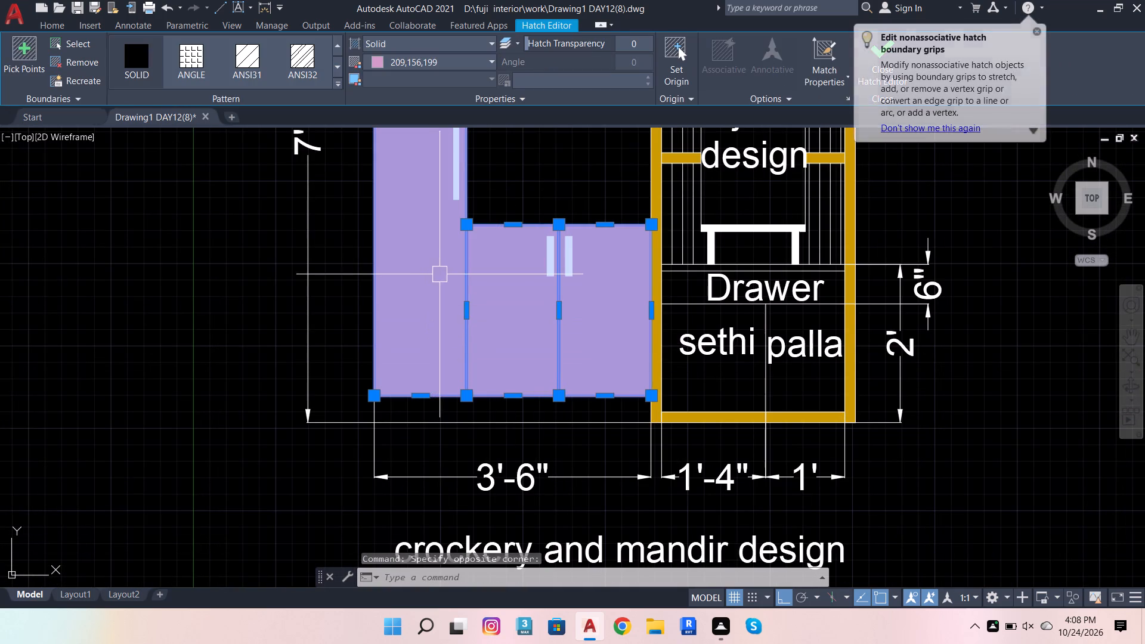
{"action": "left_click", "coordinate": [519, 327], "text": "shift"}
{"action": "left_click", "coordinate": [561, 312]}
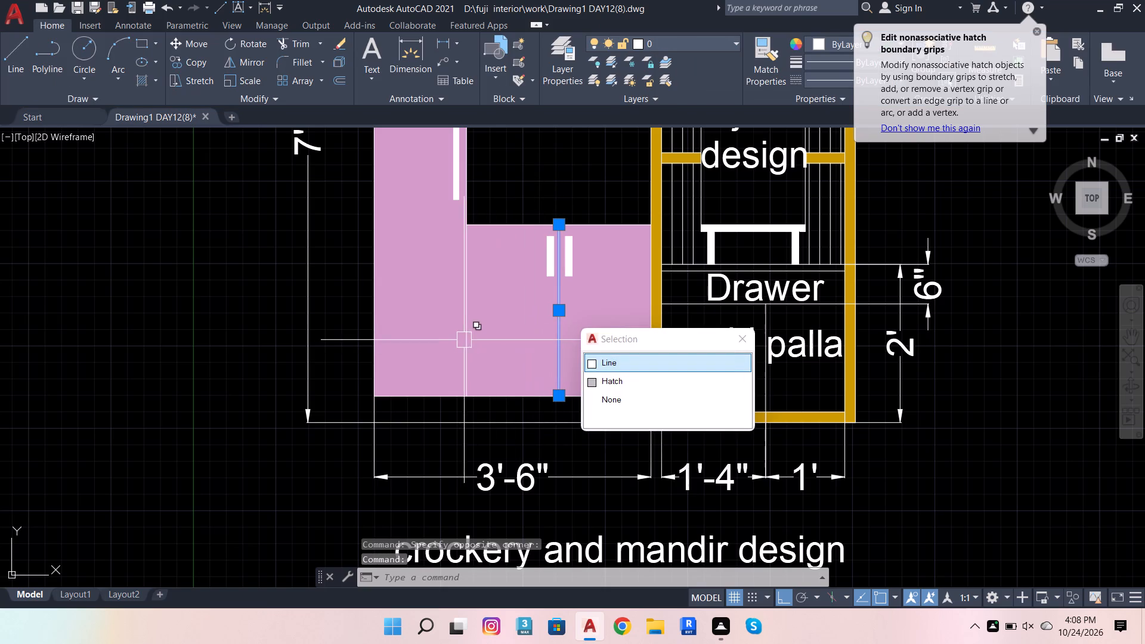
{"action": "left_click", "coordinate": [471, 336]}
{"action": "scroll", "coordinate": [490, 385], "scroll_direction": "down", "scroll_amount": 2}
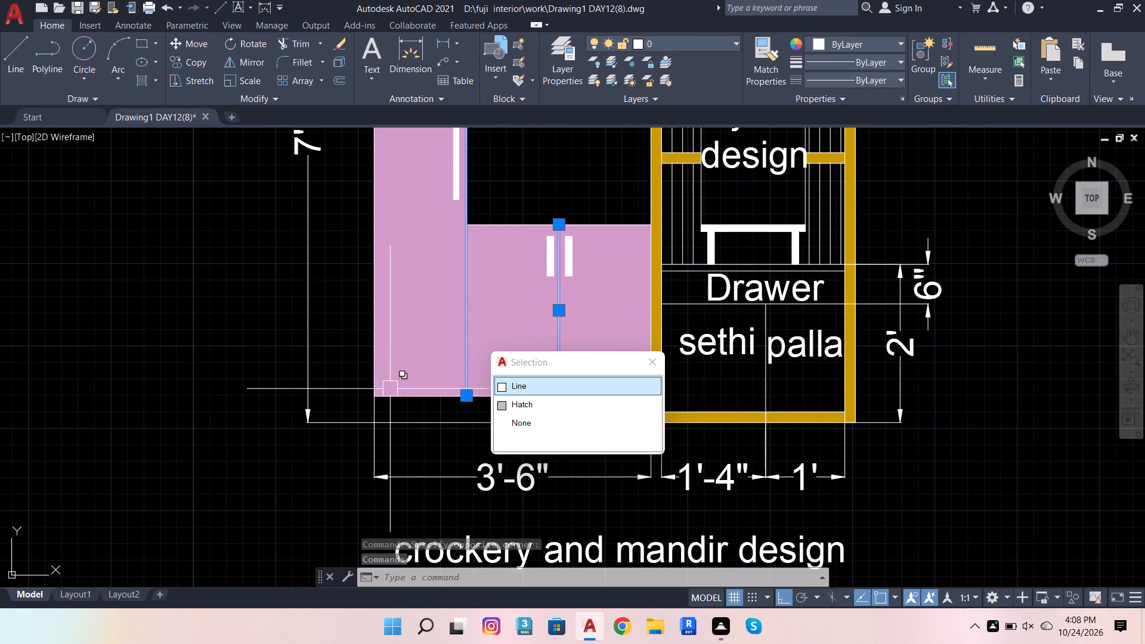
{"action": "left_click", "coordinate": [373, 371]}
{"action": "scroll", "coordinate": [394, 395], "scroll_direction": "up", "scroll_amount": 2}
{"action": "left_click", "coordinate": [385, 396]}
{"action": "scroll", "coordinate": [416, 377], "scroll_direction": "down", "scroll_amount": 2}
{"action": "scroll", "coordinate": [444, 432], "scroll_direction": "down", "scroll_amount": 1}
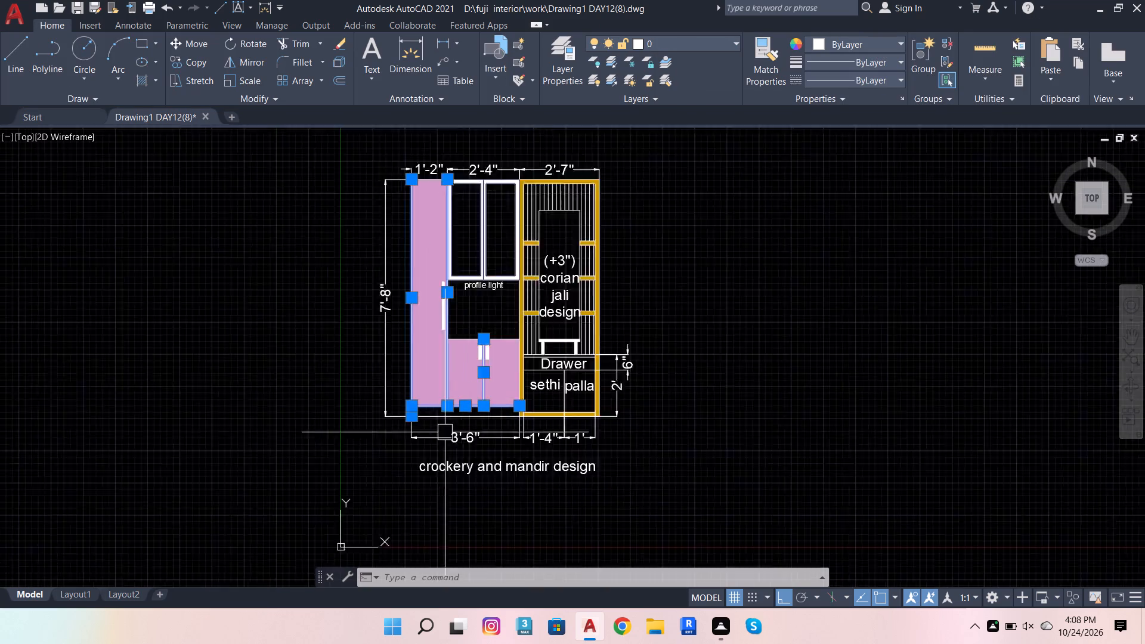
{"action": "scroll", "coordinate": [445, 432], "scroll_direction": "down", "scroll_amount": 2}
{"action": "scroll", "coordinate": [438, 343], "scroll_direction": "up", "scroll_amount": 4}
{"action": "left_click", "coordinate": [424, 307]}
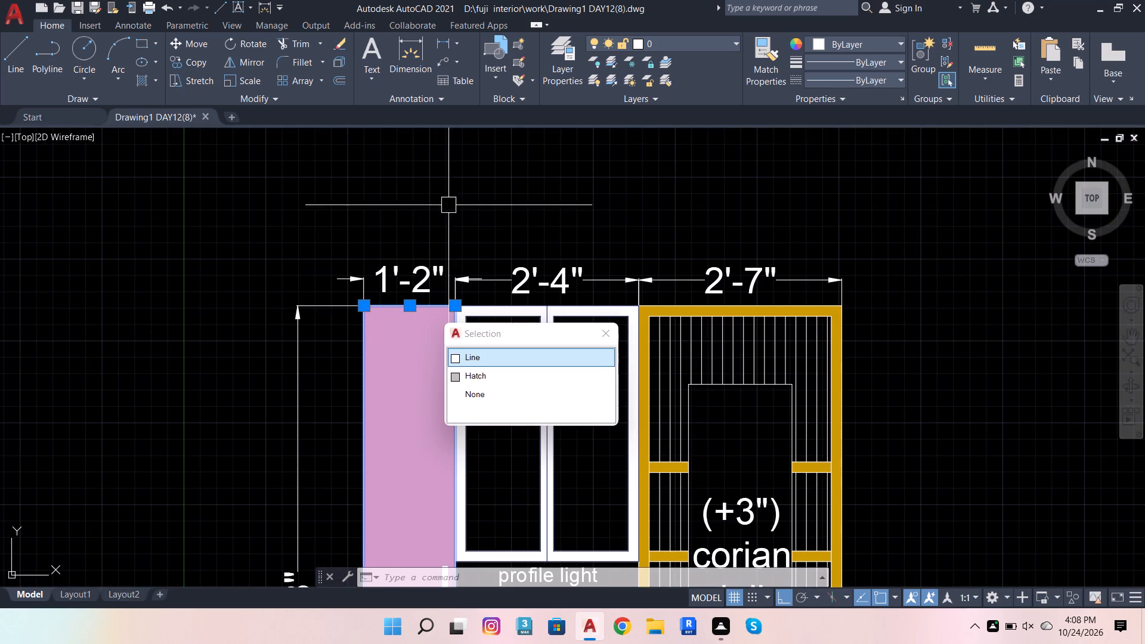
{"action": "left_click", "coordinate": [646, 42]}
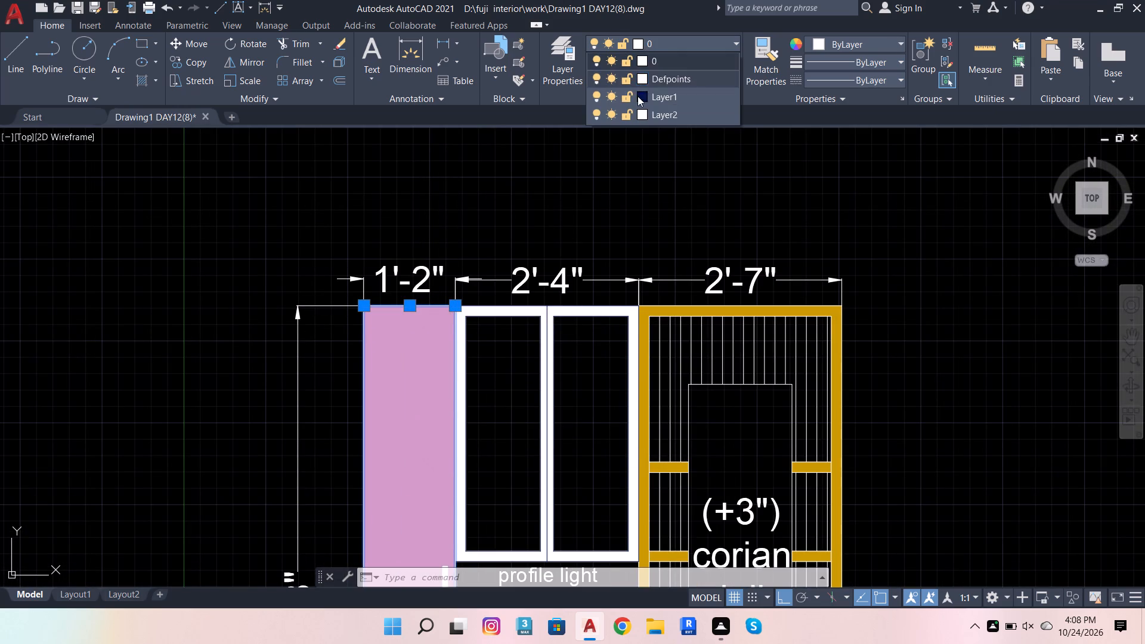
{"action": "left_click", "coordinate": [638, 98]}
{"action": "key", "text": "Escape"}
{"action": "scroll", "coordinate": [612, 188], "scroll_direction": "down", "scroll_amount": 2}
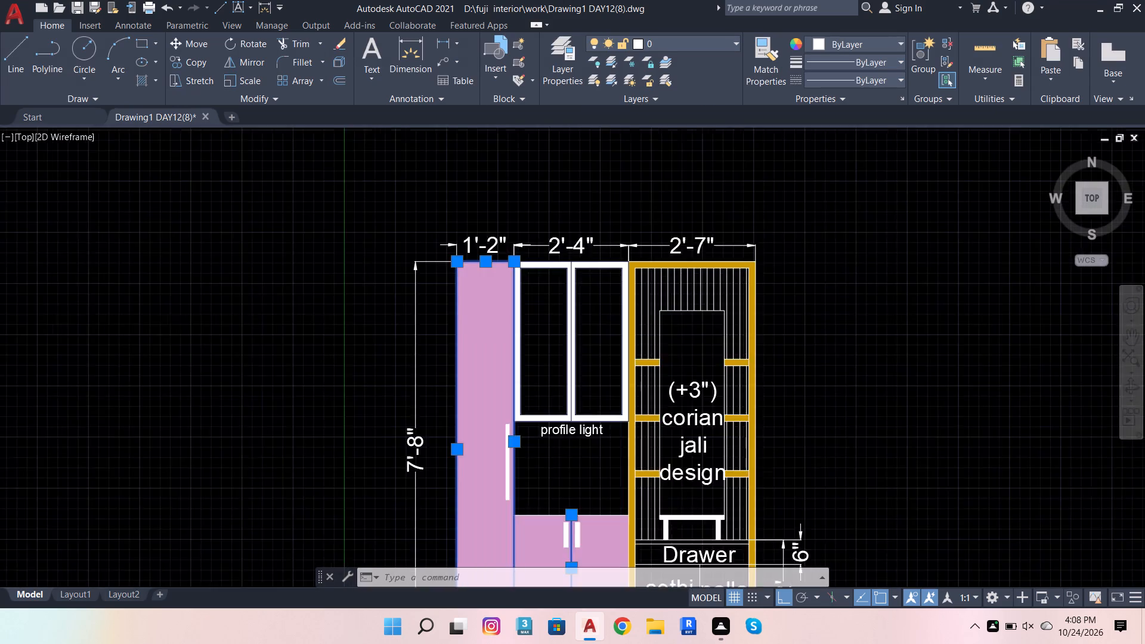
{"action": "key", "text": "Escape"}
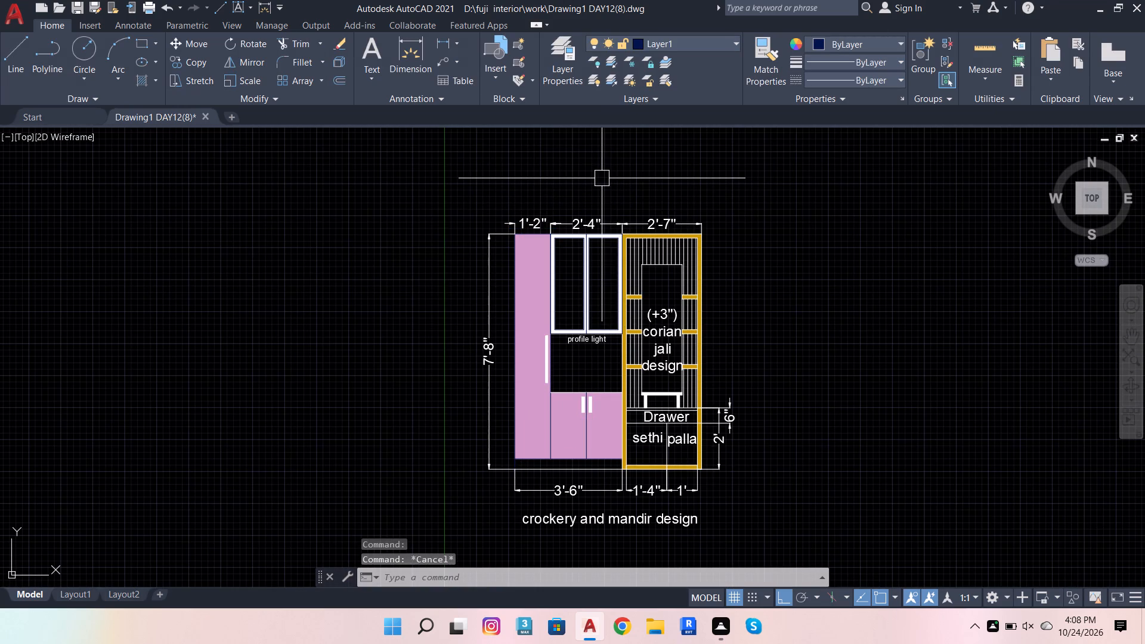
Ungroup the white handle on the pink base cabinet's right door.
{"action": "scroll", "coordinate": [551, 477], "scroll_direction": "up", "scroll_amount": 3}
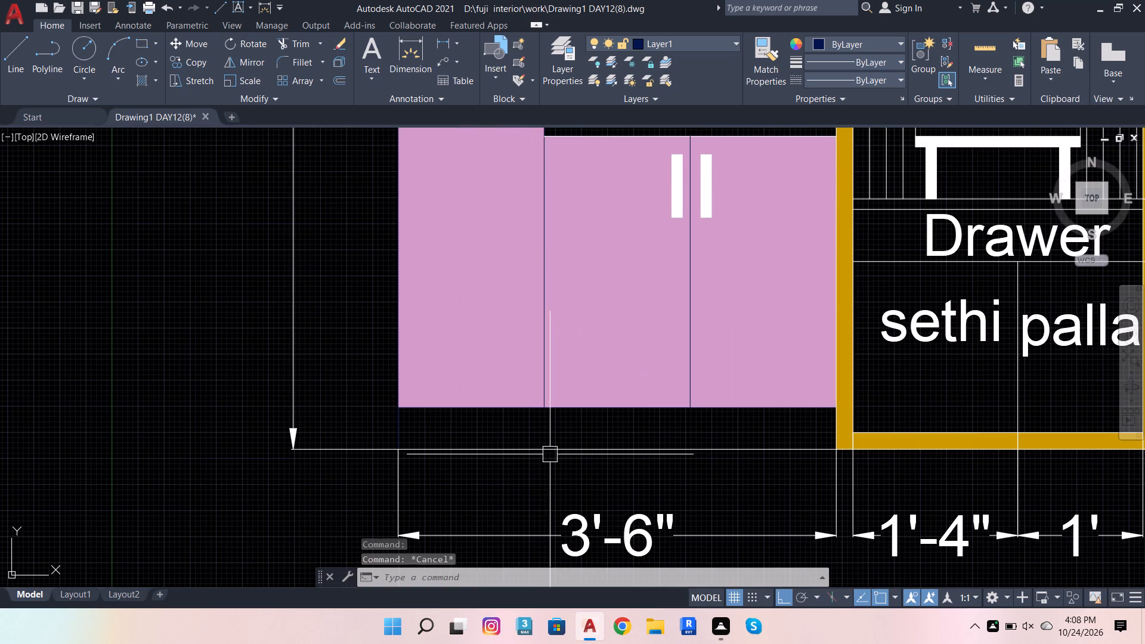
{"action": "scroll", "coordinate": [506, 522], "scroll_direction": "down", "scroll_amount": 2}
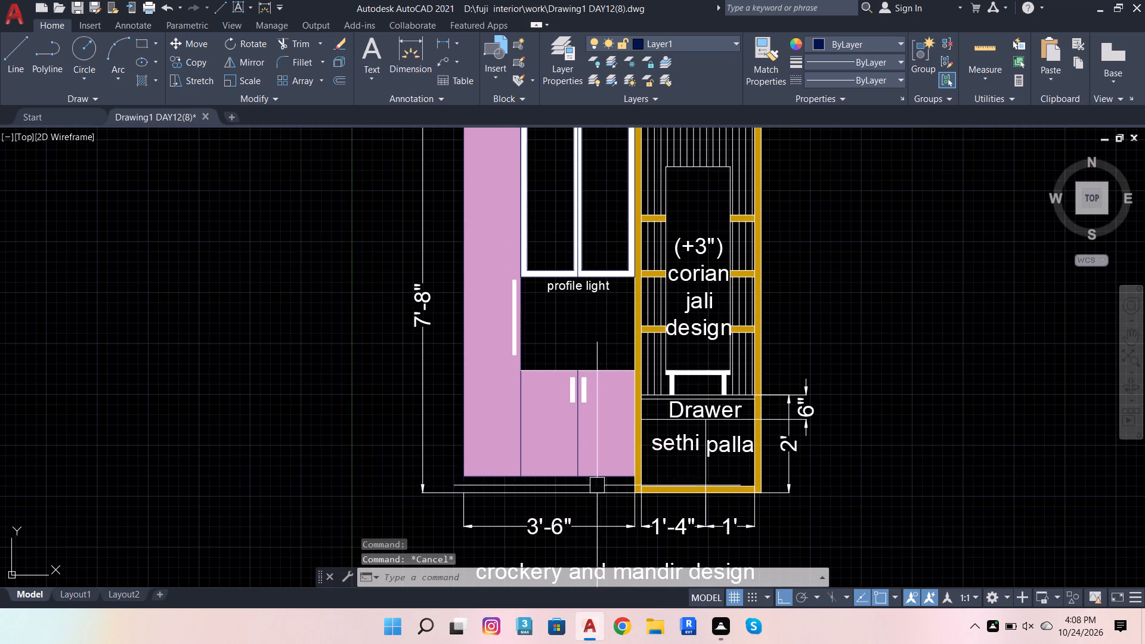
{"action": "scroll", "coordinate": [598, 434], "scroll_direction": "up", "scroll_amount": 4}
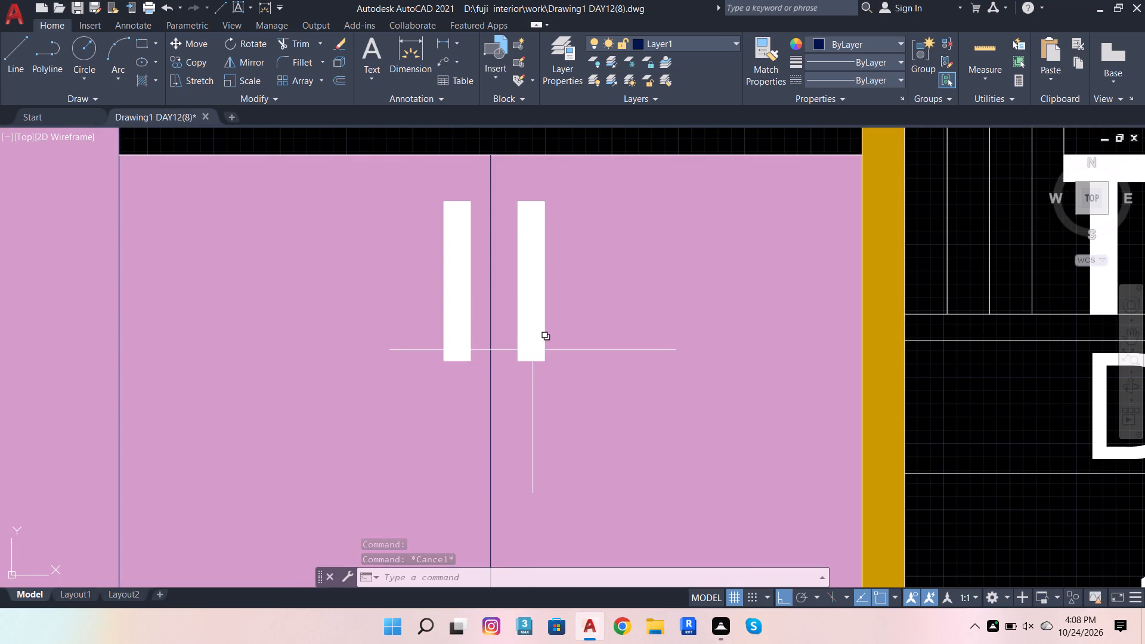
{"action": "left_click", "coordinate": [533, 350]}
{"action": "double_click", "coordinate": [533, 350]}
{"action": "double_click", "coordinate": [533, 350]}
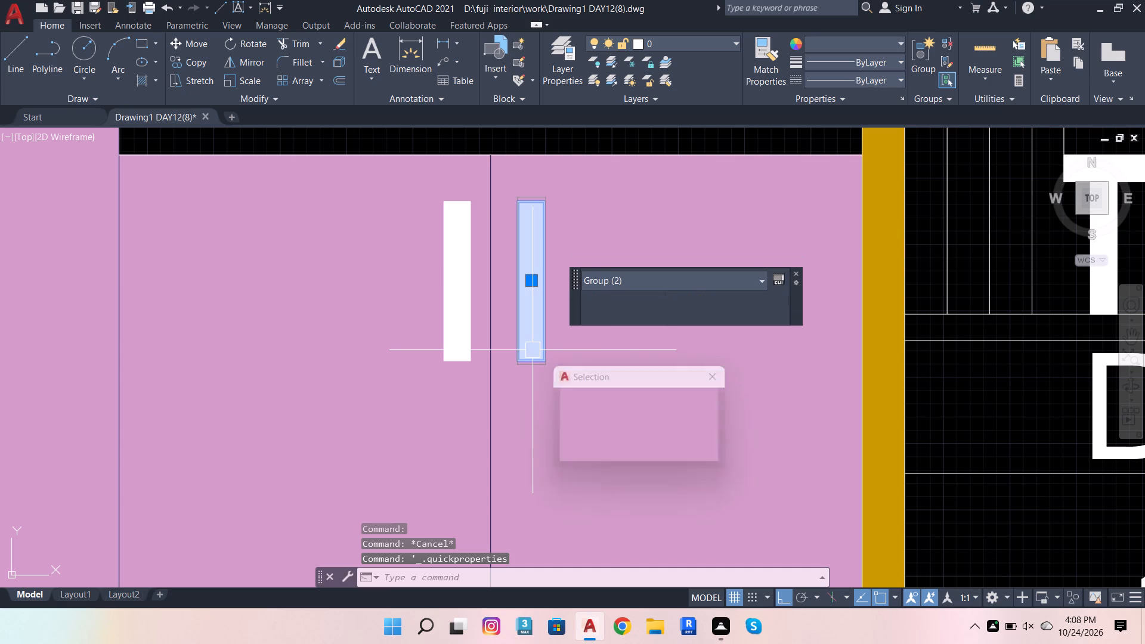
{"action": "left_click", "coordinate": [547, 332]}
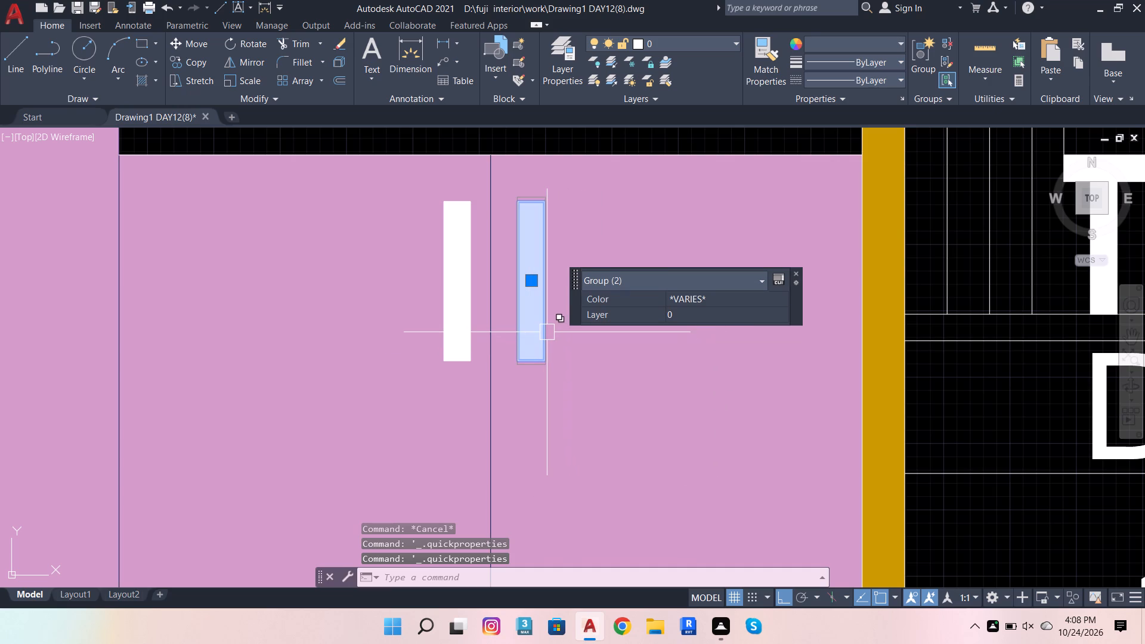
{"action": "triple_click", "coordinate": [549, 331]}
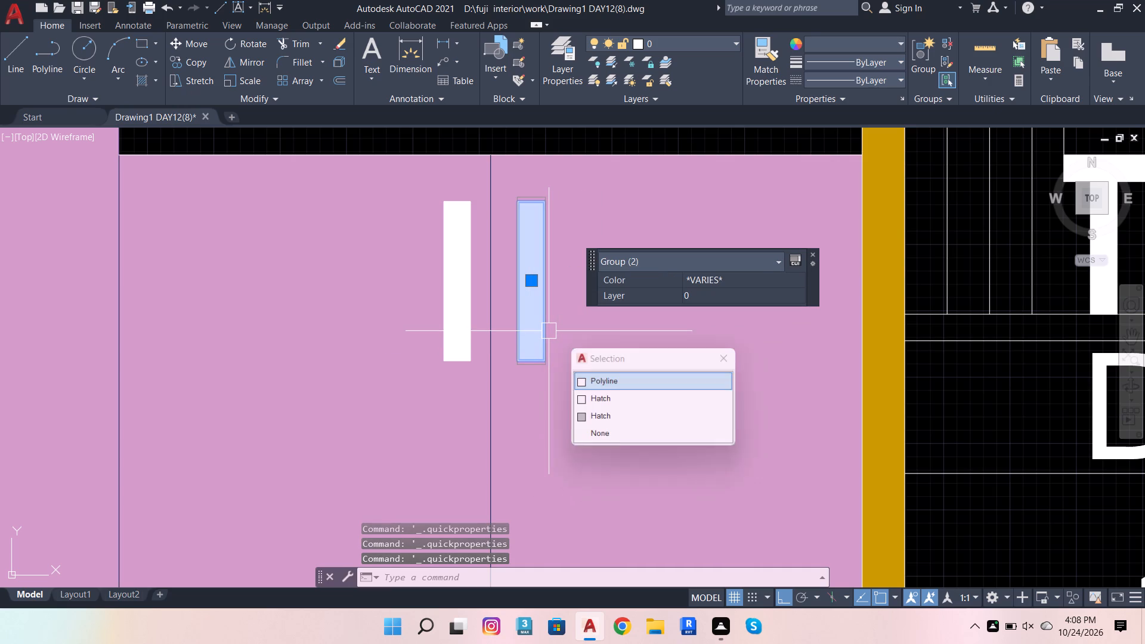
{"action": "double_click", "coordinate": [522, 332]}
{"action": "double_click", "coordinate": [528, 330]}
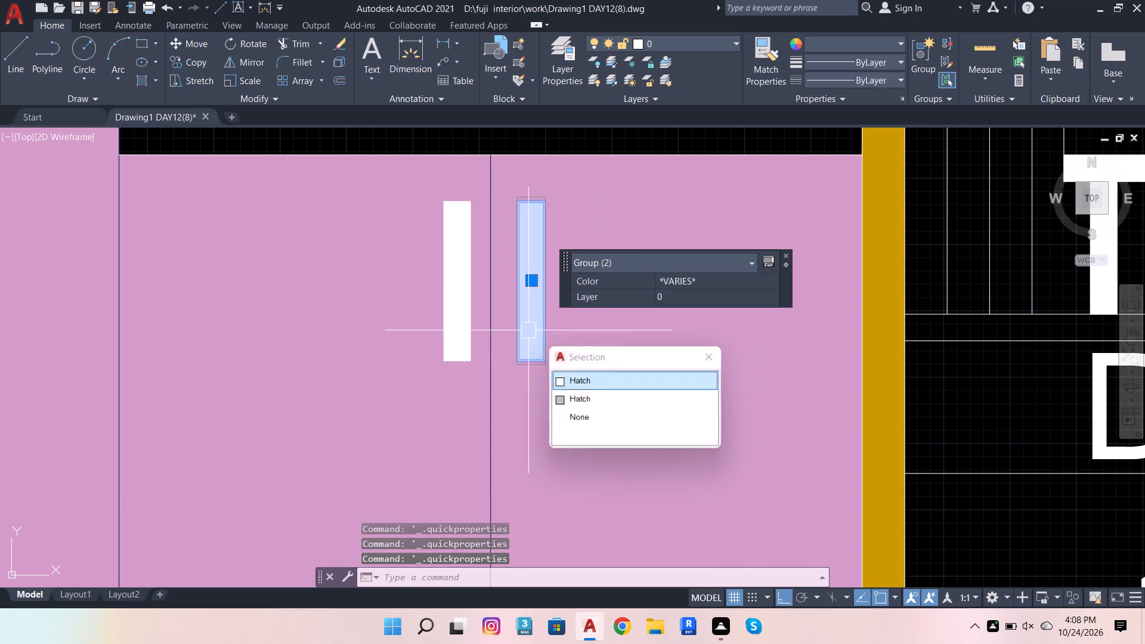
{"action": "left_click", "coordinate": [788, 253]}
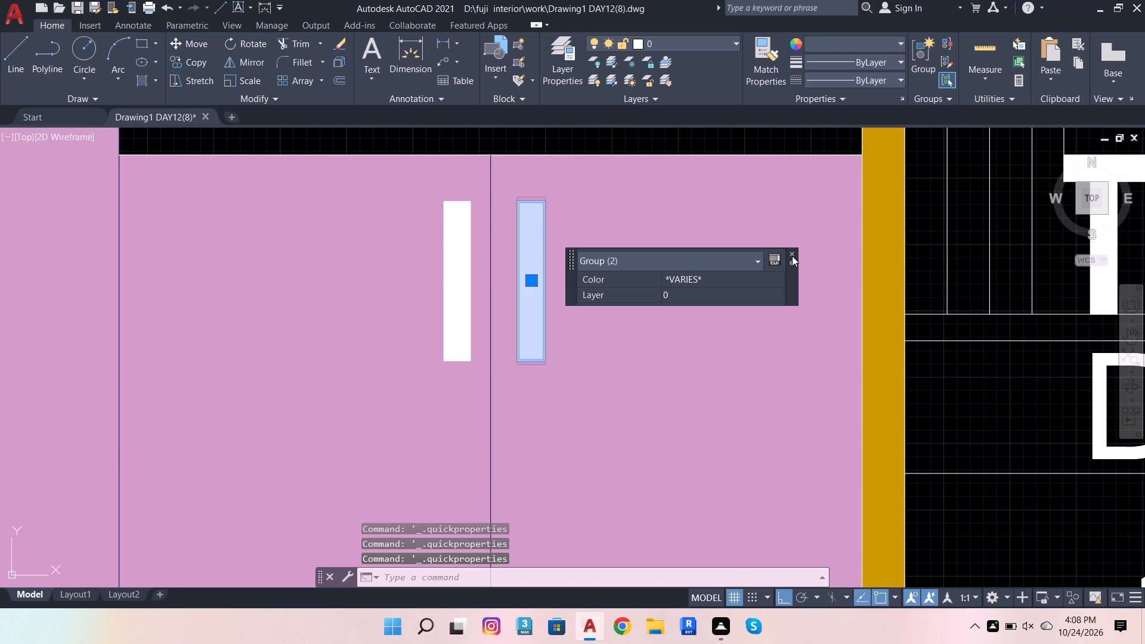
{"action": "left_click", "coordinate": [796, 256]}
{"action": "left_click", "coordinate": [791, 252]}
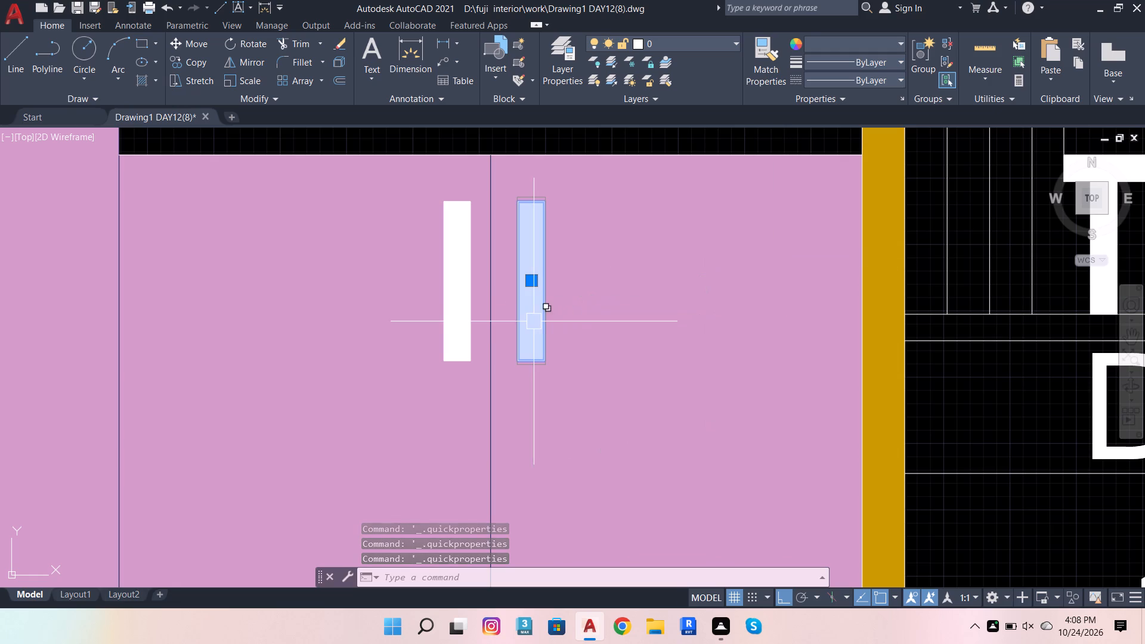
{"action": "double_click", "coordinate": [535, 318]}
{"action": "double_click", "coordinate": [535, 318]}
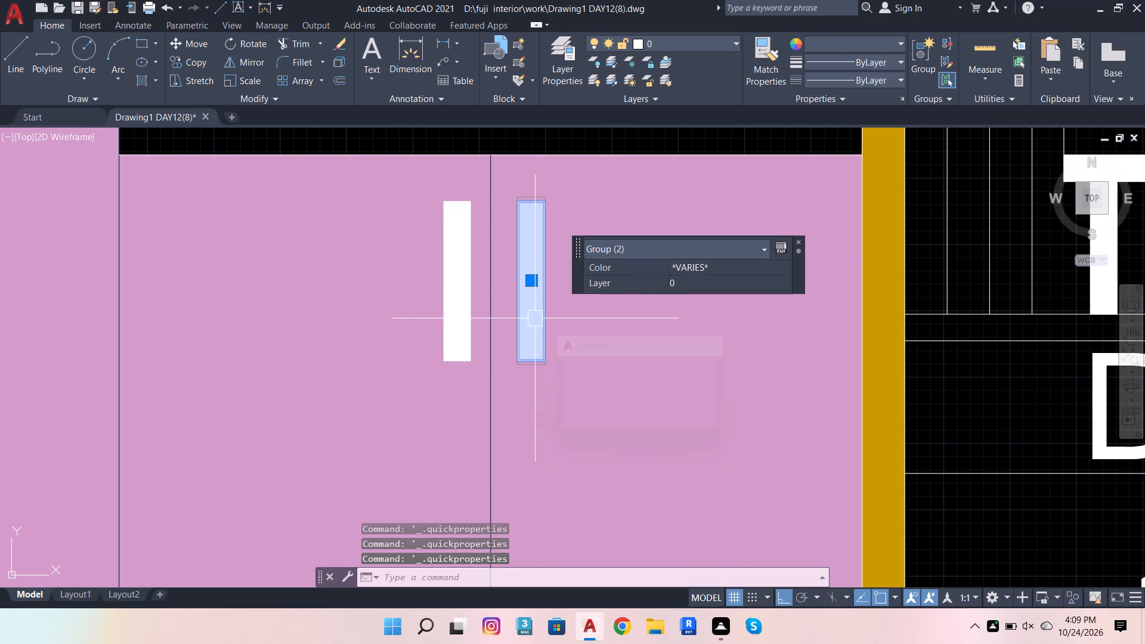
{"action": "right_click", "coordinate": [532, 320]}
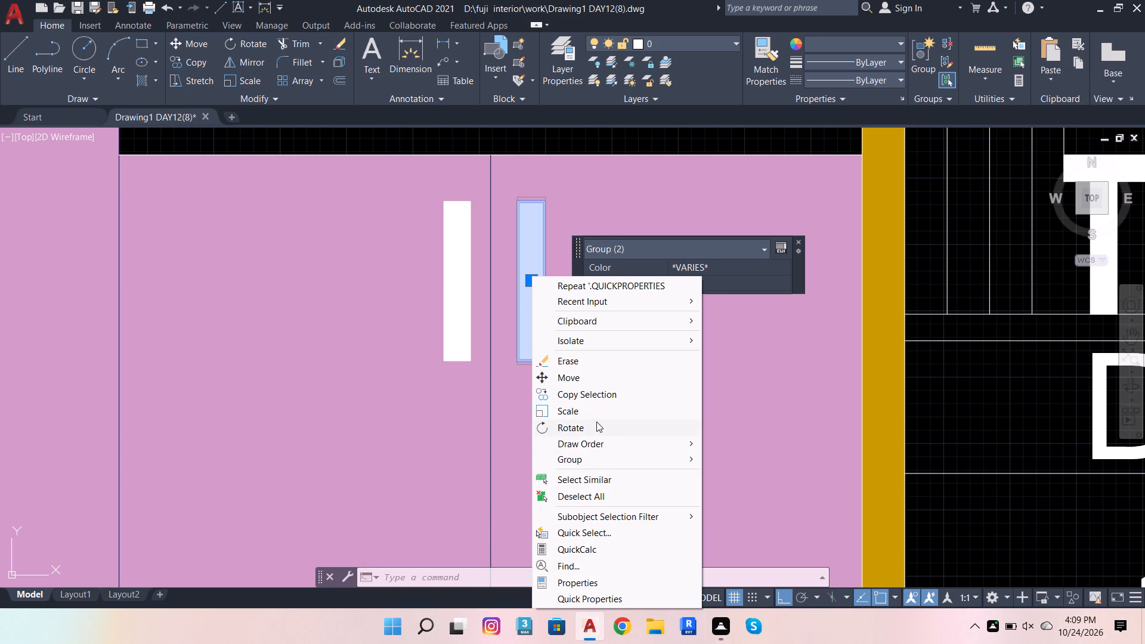
{"action": "key", "text": "Escape"}
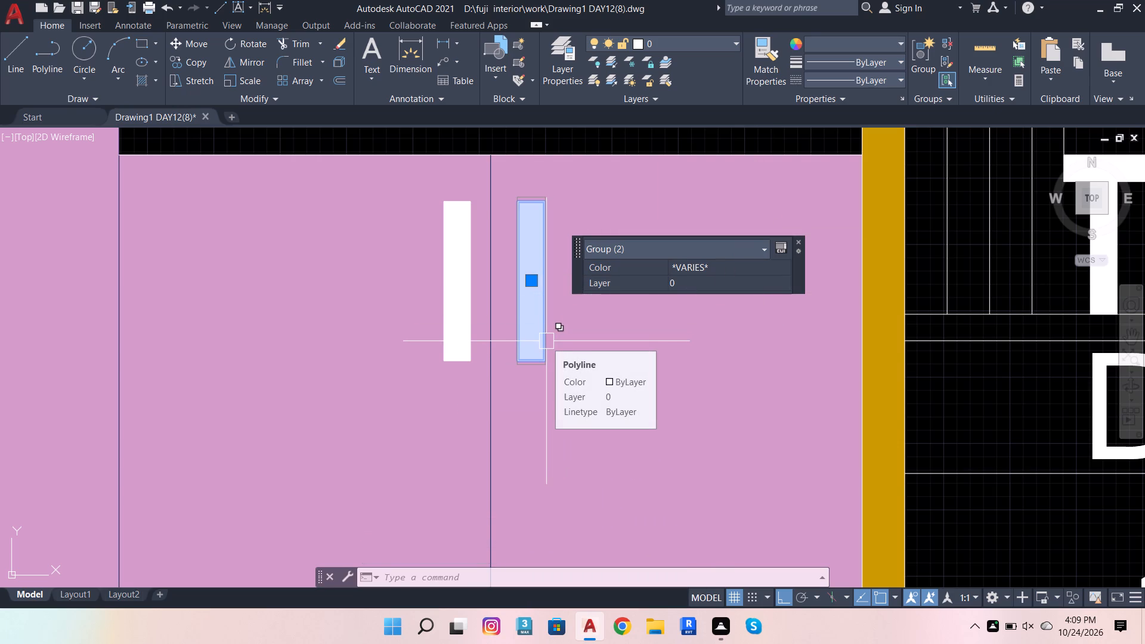
{"action": "key", "text": "u"}
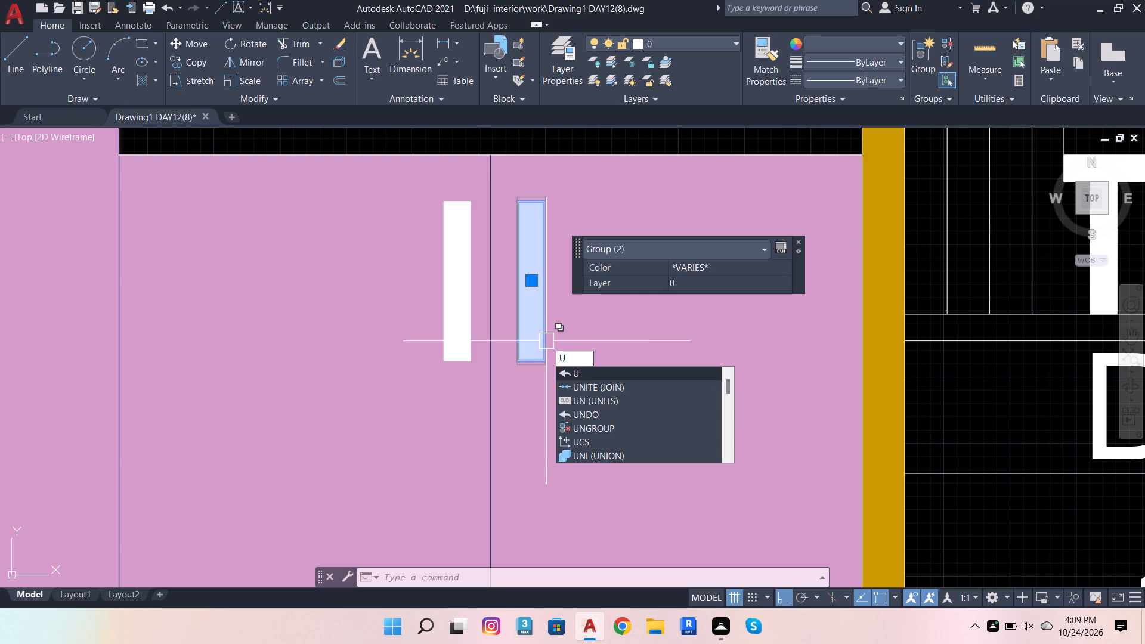
{"action": "left_click", "coordinate": [582, 428]}
Move the outline of the pink base cabinet's right door handle to Layer1.
{"action": "left_click", "coordinate": [542, 343]}
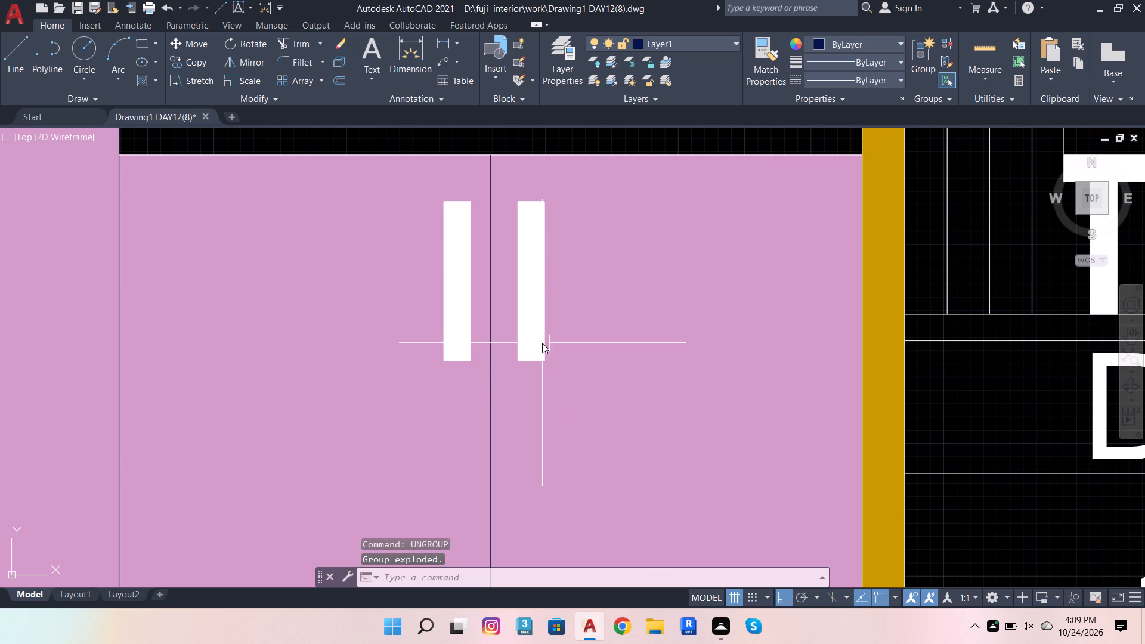
{"action": "left_click", "coordinate": [680, 36]}
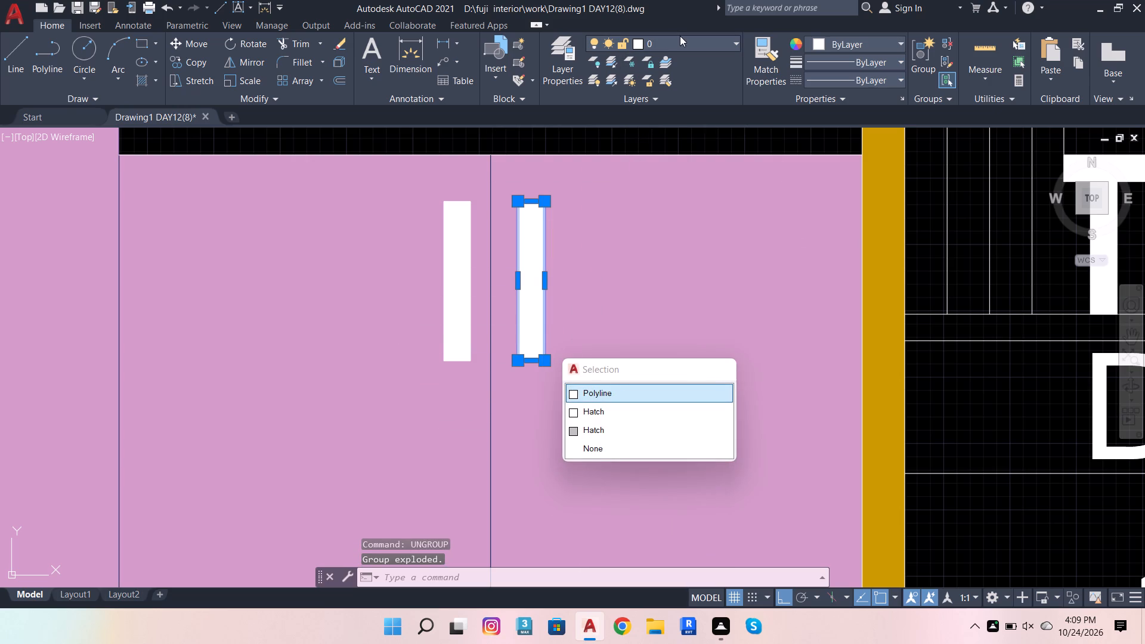
{"action": "left_click", "coordinate": [657, 94]}
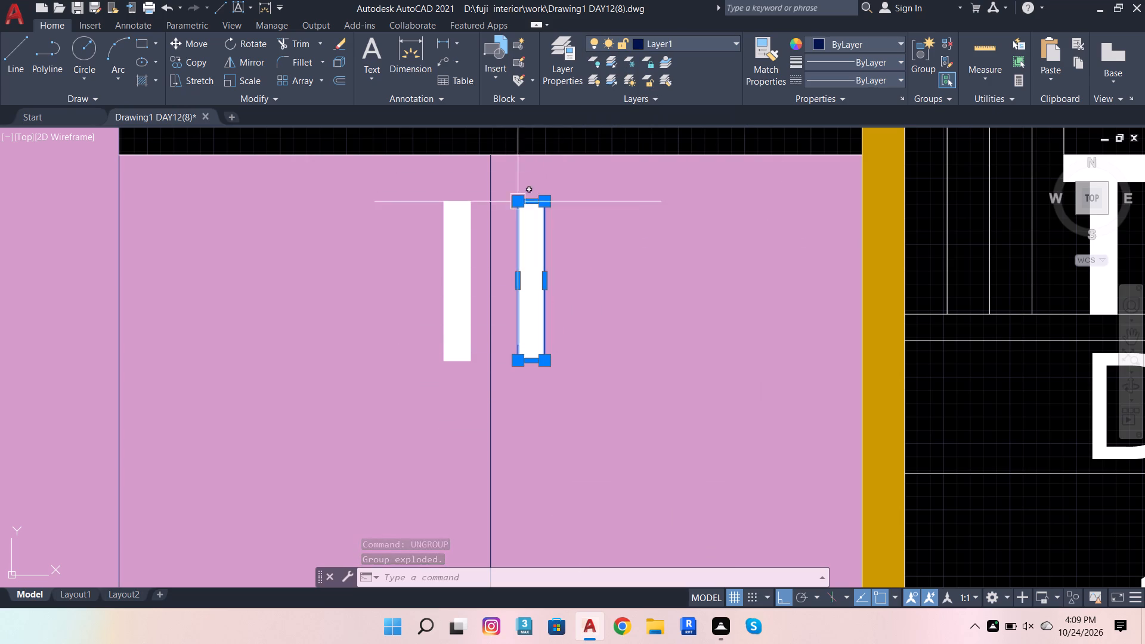
{"action": "key", "text": "Escape"}
Ungroup the white handle on the pink base cabinet's left door.
{"action": "left_click", "coordinate": [454, 208]}
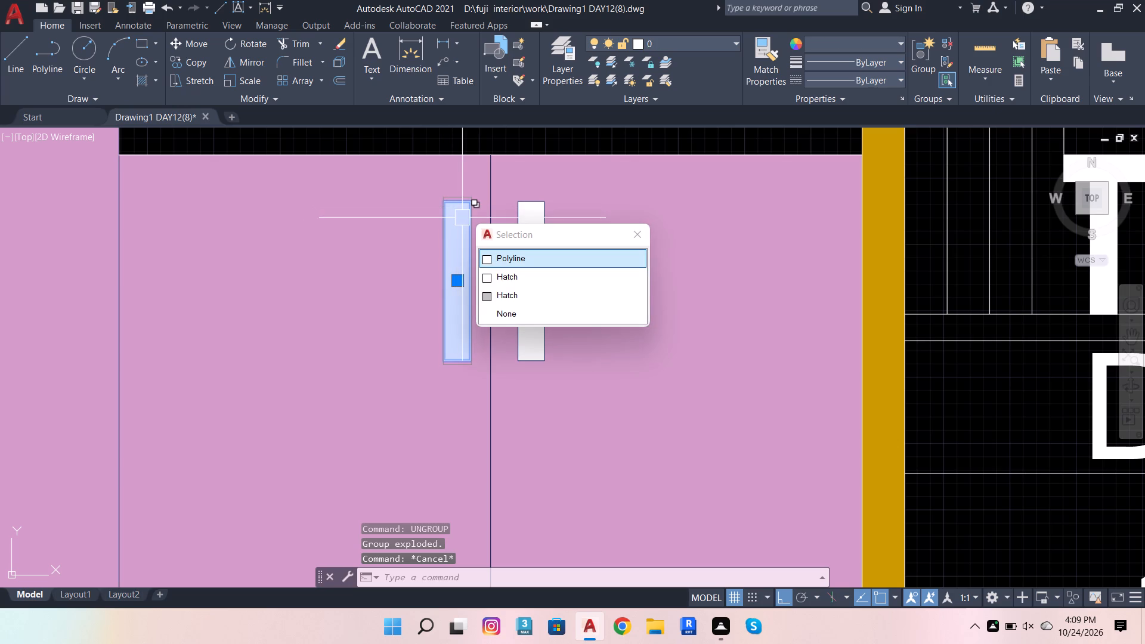
{"action": "type", "text": "UN"}
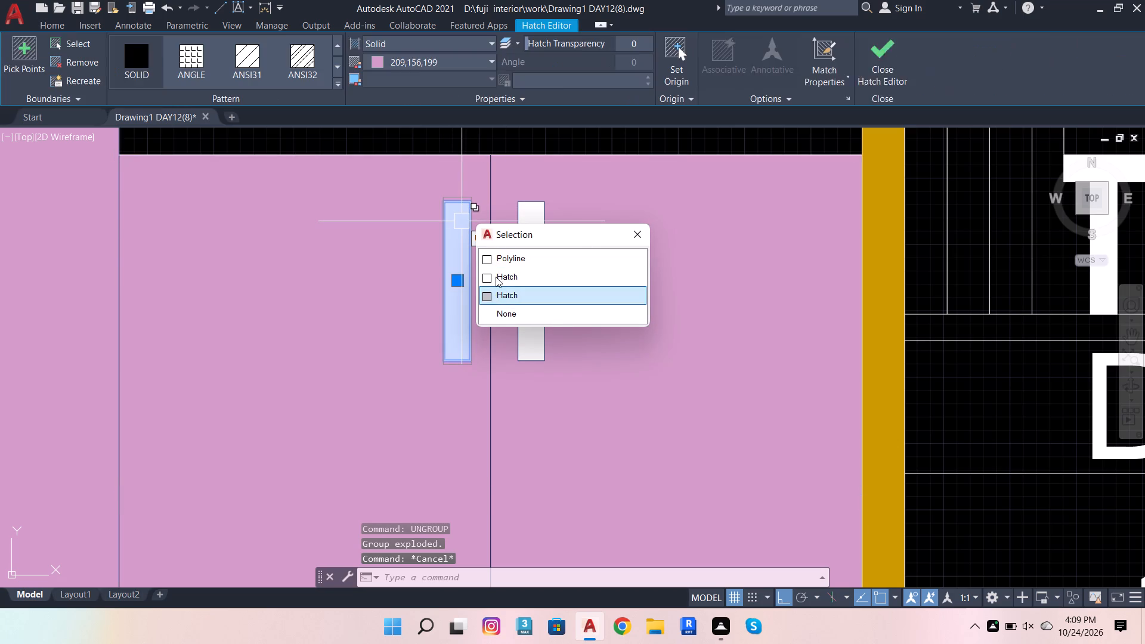
{"action": "key", "text": "Escape"}
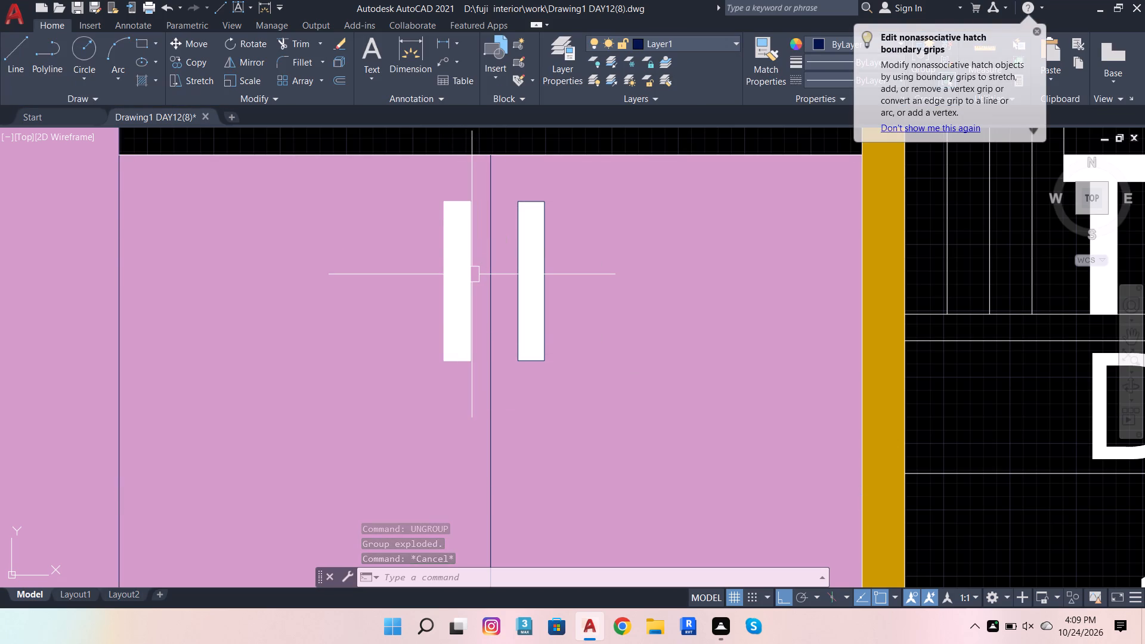
{"action": "left_click", "coordinate": [472, 274]}
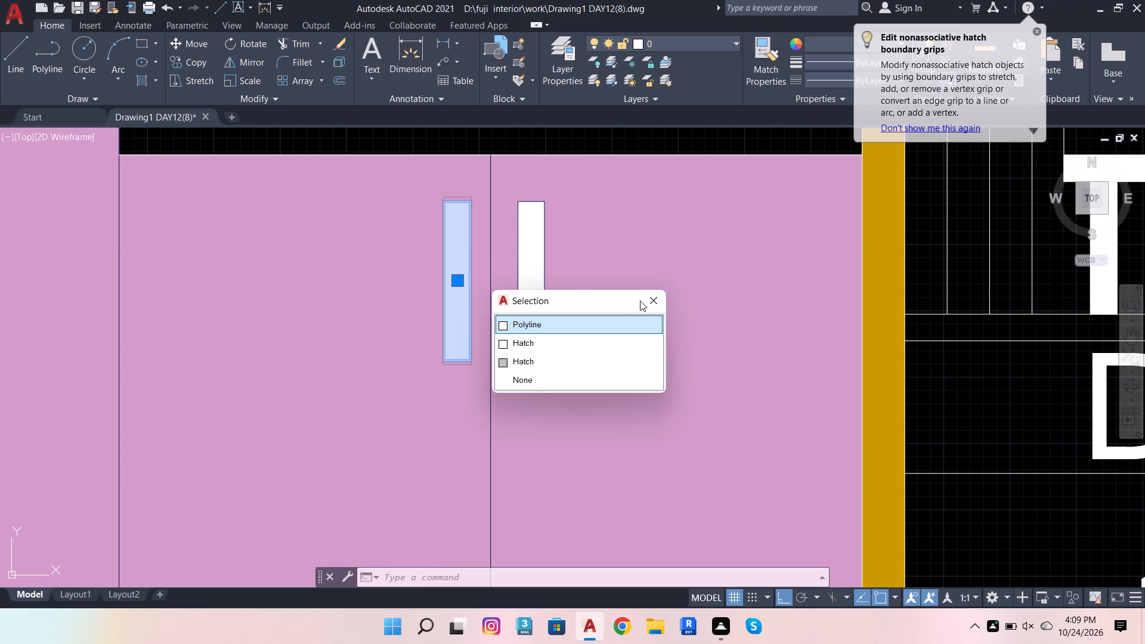
{"action": "left_click", "coordinate": [660, 298]}
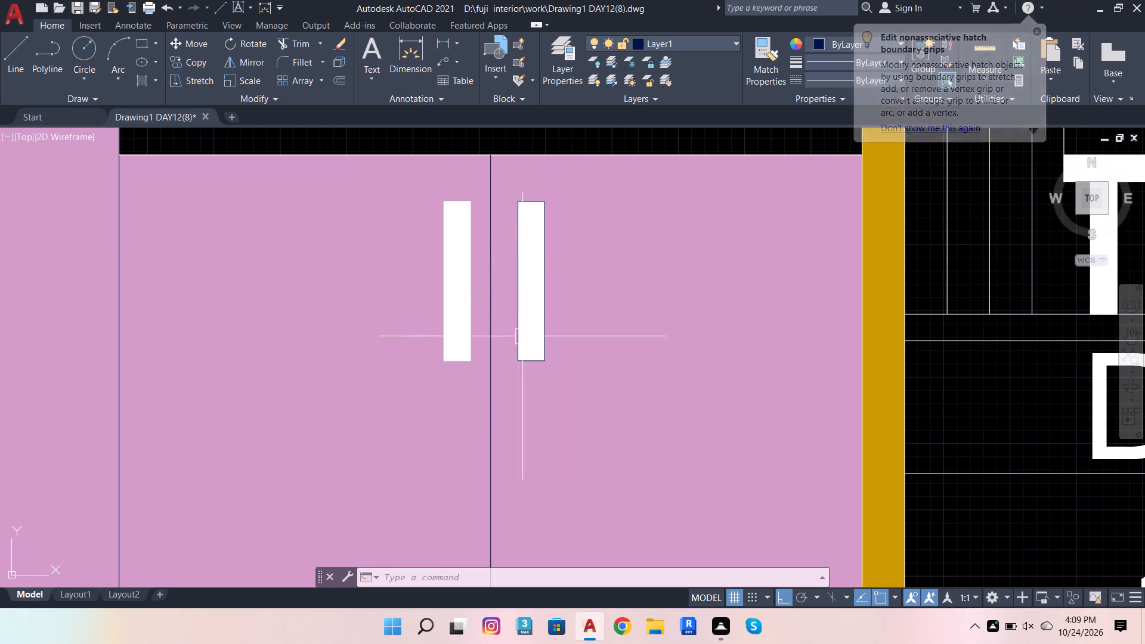
{"action": "left_click", "coordinate": [466, 330]}
{"action": "left_click", "coordinate": [507, 397]}
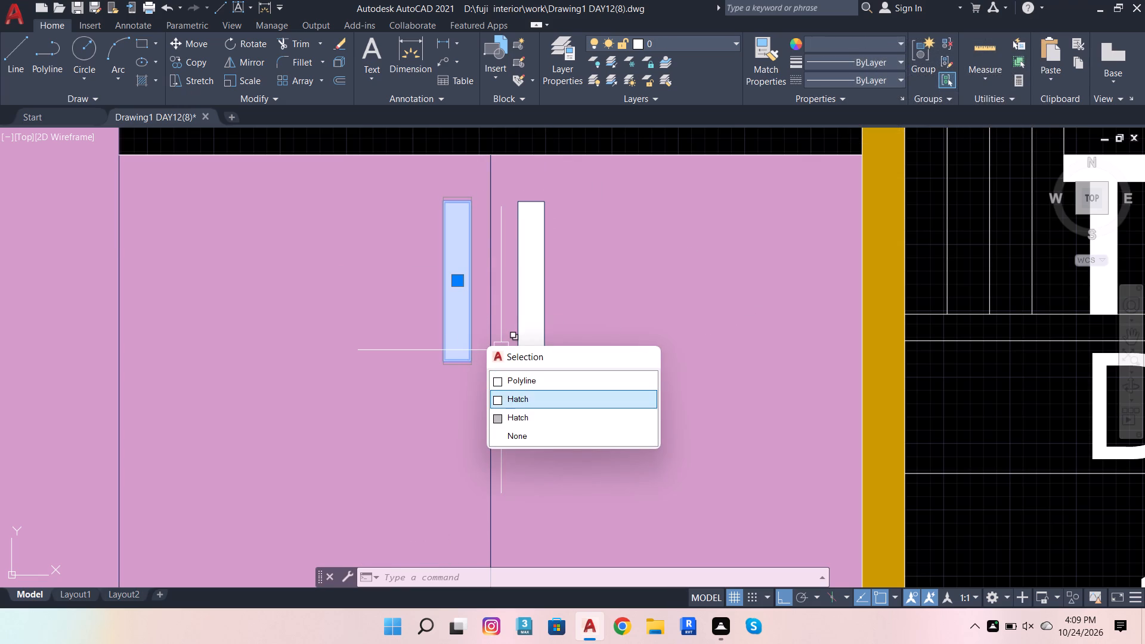
{"action": "left_click", "coordinate": [466, 303]}
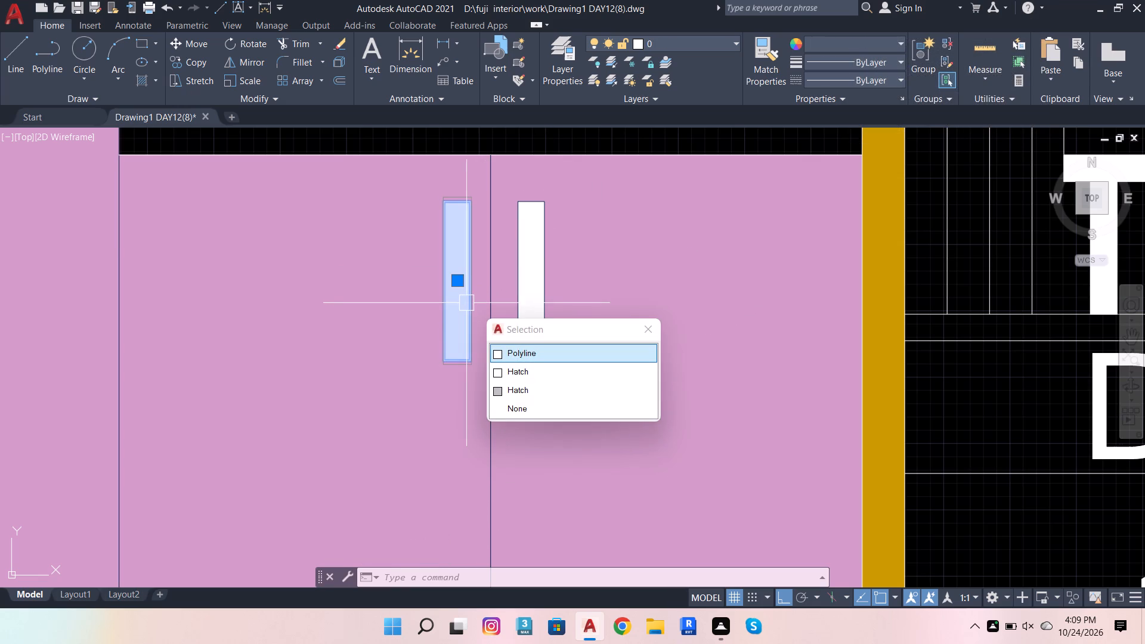
{"action": "left_click", "coordinate": [525, 352]}
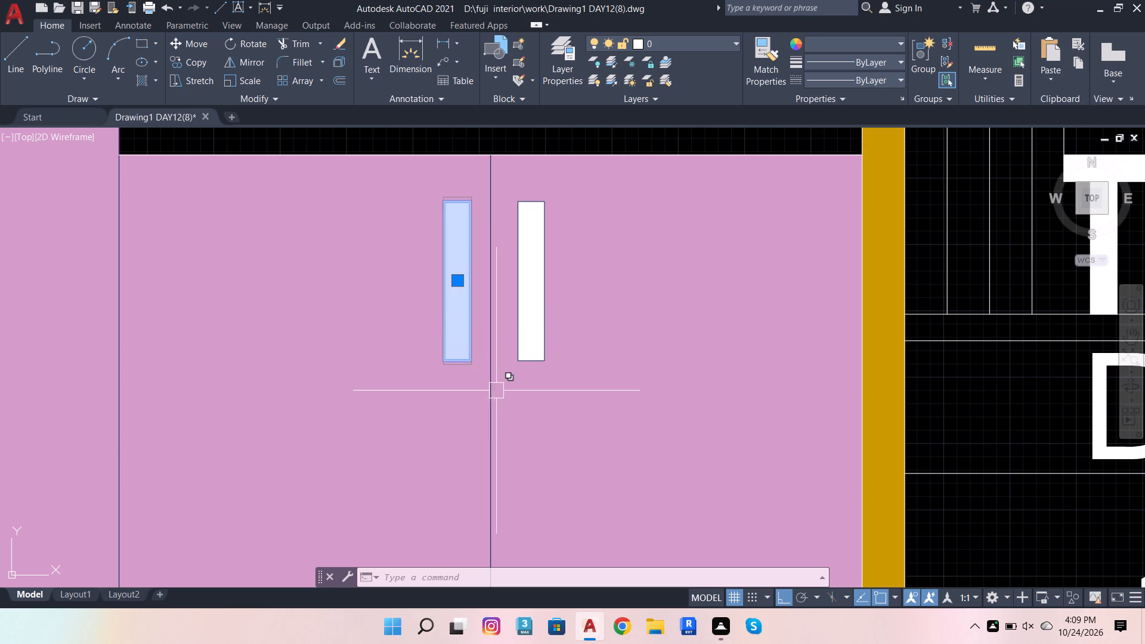
{"action": "type", "text": "UN"}
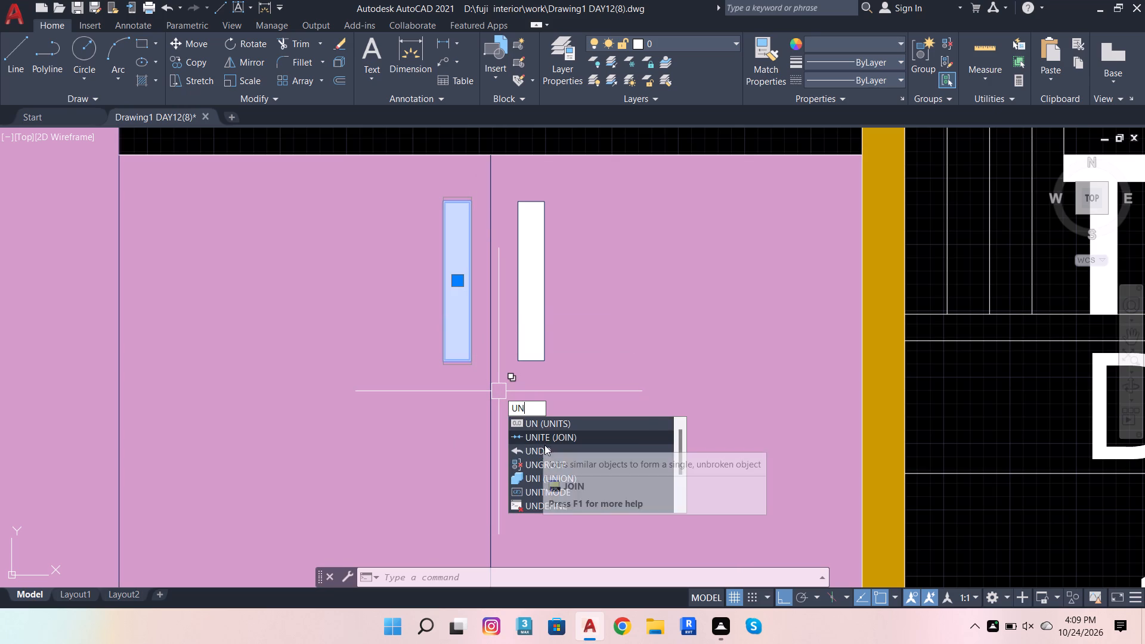
{"action": "left_click", "coordinate": [544, 465]}
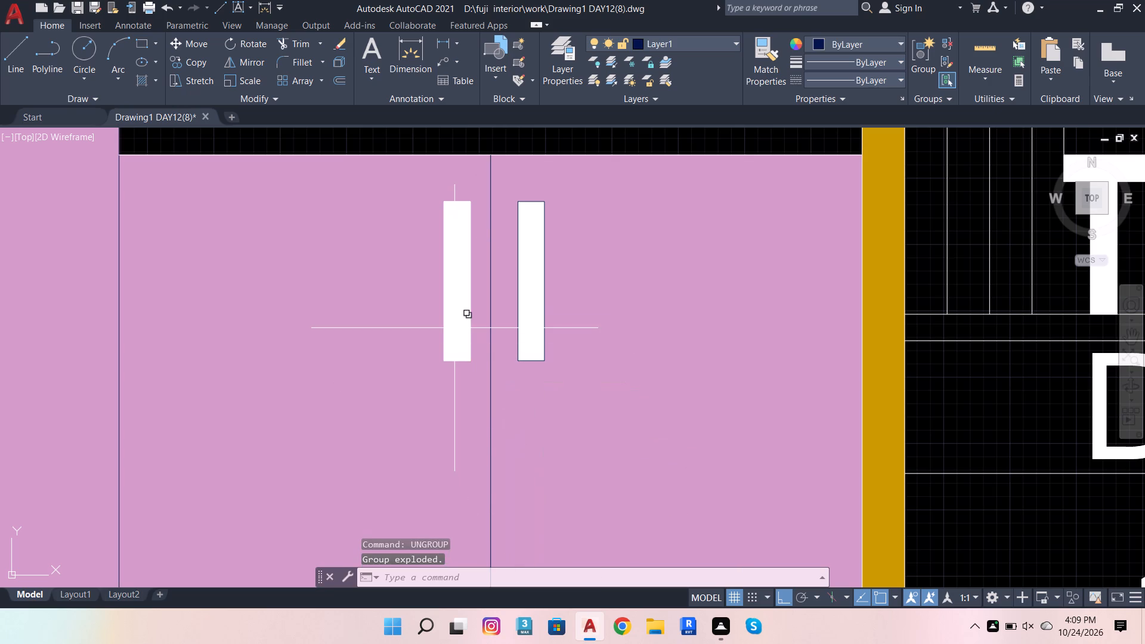
Move the outline of the base cabinet's left door handle to Layer1.
{"action": "left_click", "coordinate": [454, 328]}
{"action": "left_click", "coordinate": [451, 243]}
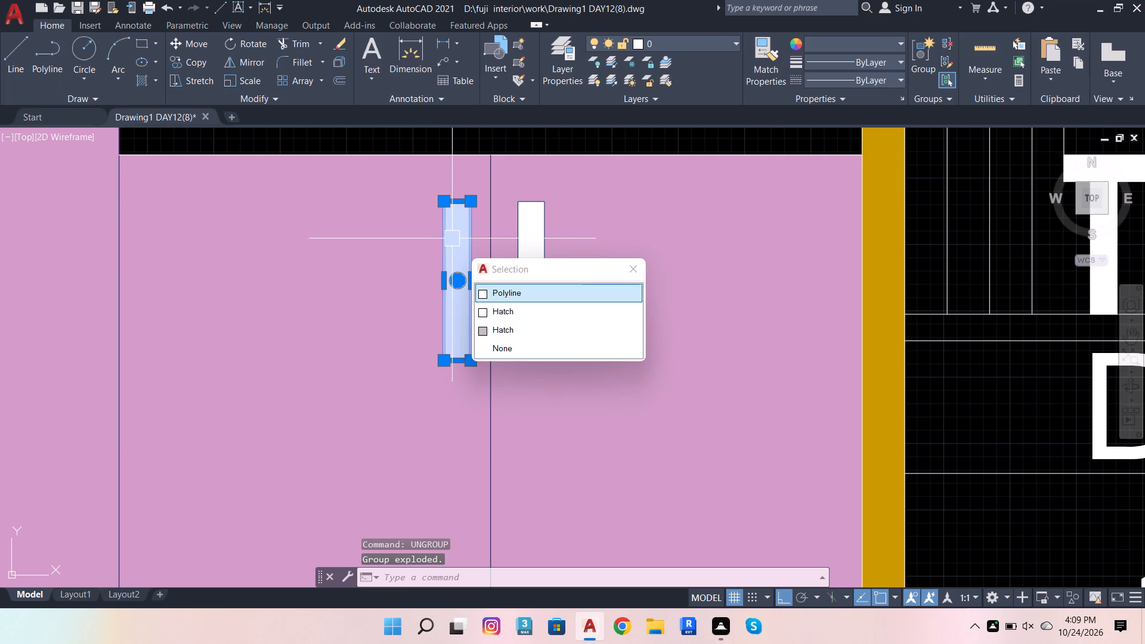
{"action": "left_click", "coordinate": [452, 245], "text": "shift"}
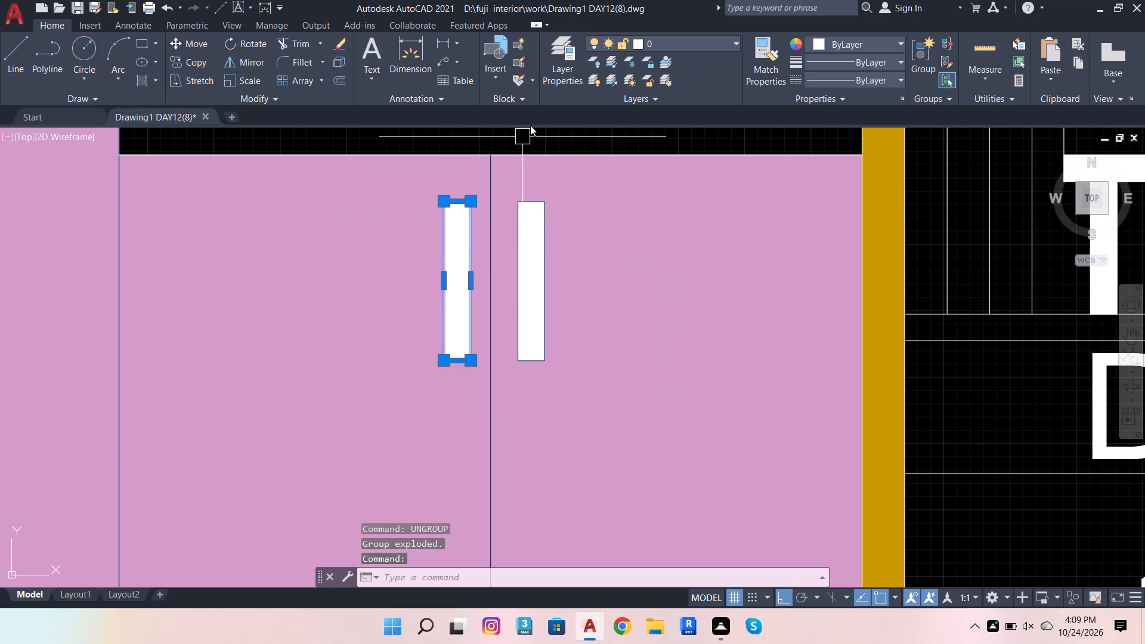
{"action": "left_click", "coordinate": [675, 42]}
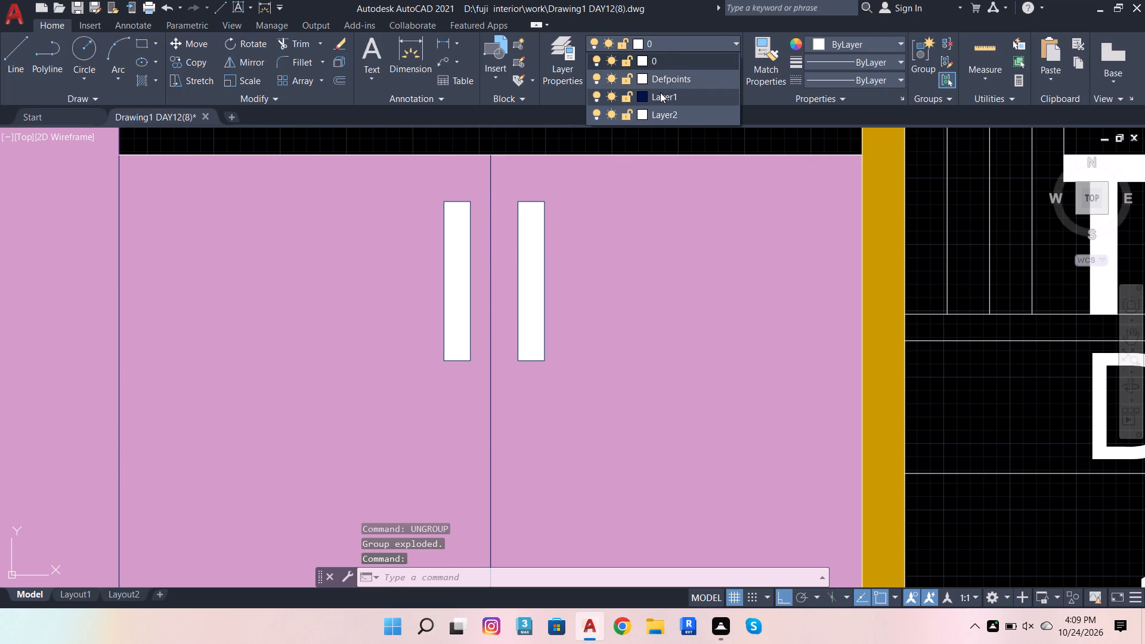
{"action": "left_click", "coordinate": [660, 92]}
{"action": "key", "text": "Escape"}
Open the pink tall unit's long handle block, SDFDGHJ, in the Block Editor.
{"action": "scroll", "coordinate": [621, 219], "scroll_direction": "down", "scroll_amount": 4}
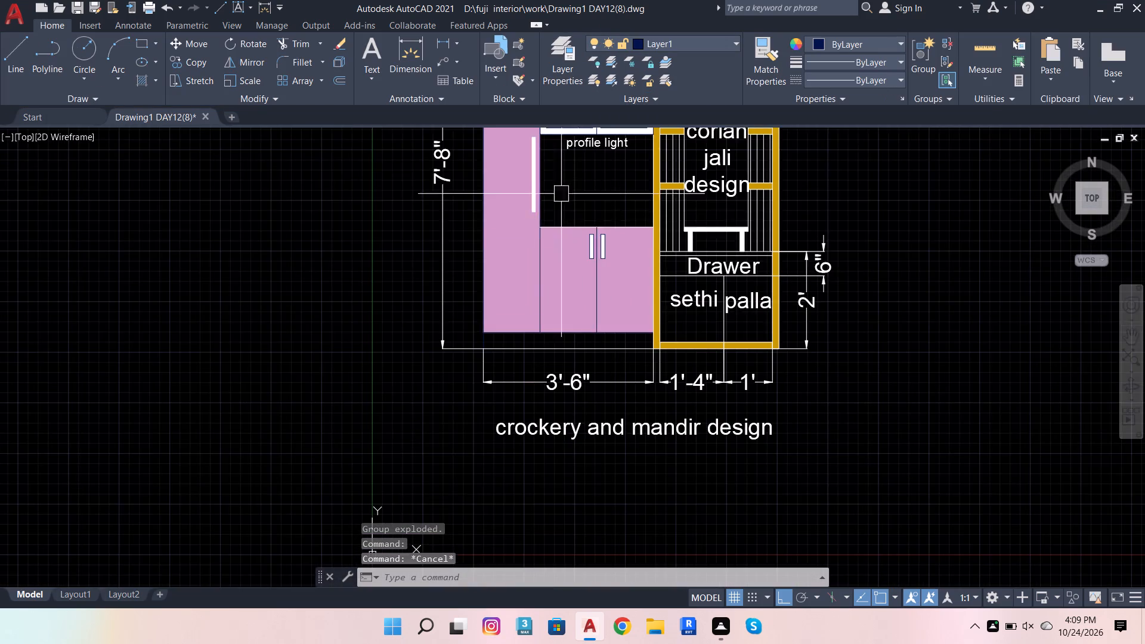
{"action": "scroll", "coordinate": [528, 165], "scroll_direction": "up", "scroll_amount": 8}
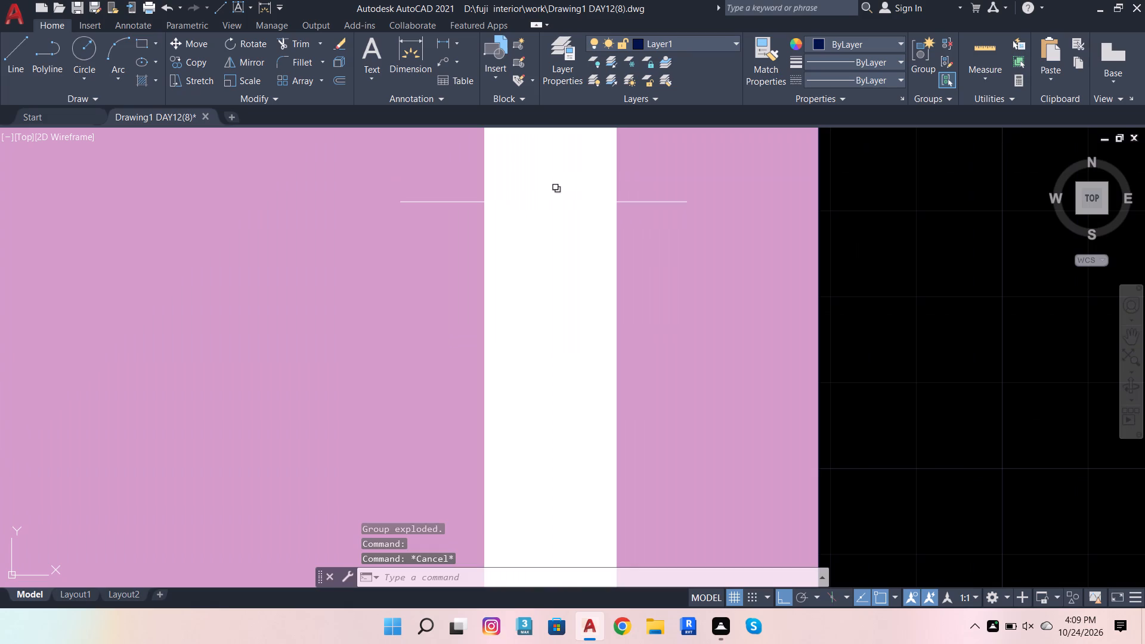
{"action": "double_click", "coordinate": [543, 202]}
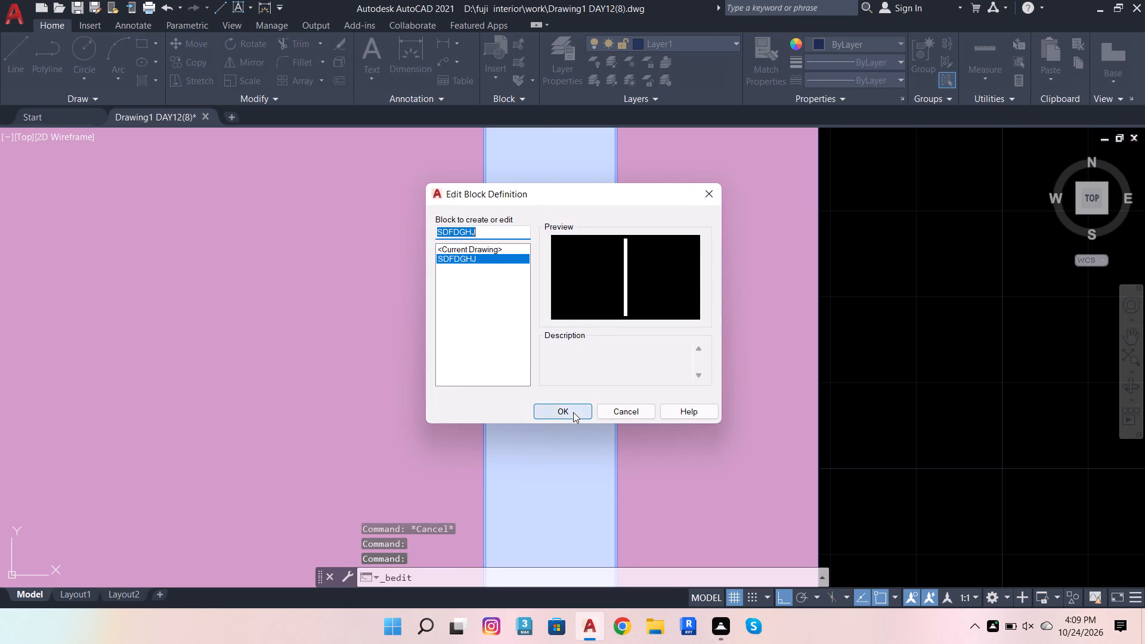
{"action": "left_click", "coordinate": [573, 412]}
{"action": "scroll", "coordinate": [577, 408], "scroll_direction": "down", "scroll_amount": 4}
{"action": "scroll", "coordinate": [578, 407], "scroll_direction": "up", "scroll_amount": 4}
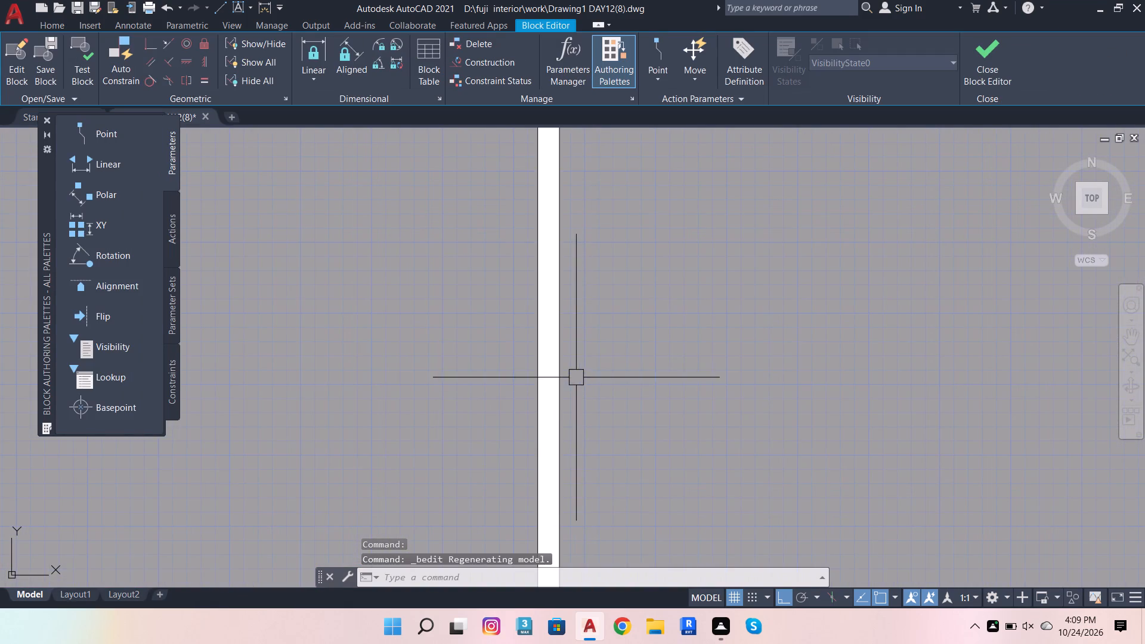
Move the handle outline inside the block to Layer1, saving the changes to SDFDGHJ and closing the Block Editor.
{"action": "left_click", "coordinate": [568, 365]}
{"action": "left_click", "coordinate": [505, 389]}
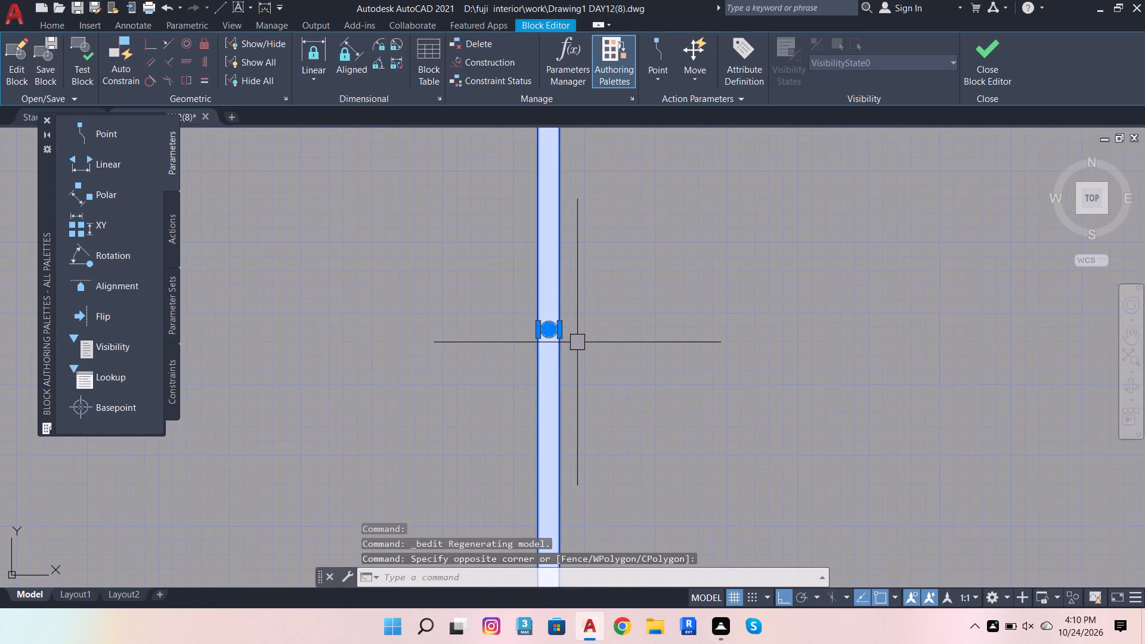
{"action": "scroll", "coordinate": [537, 380], "scroll_direction": "up", "scroll_amount": 3}
{"action": "left_click", "coordinate": [571, 366], "text": "shift"}
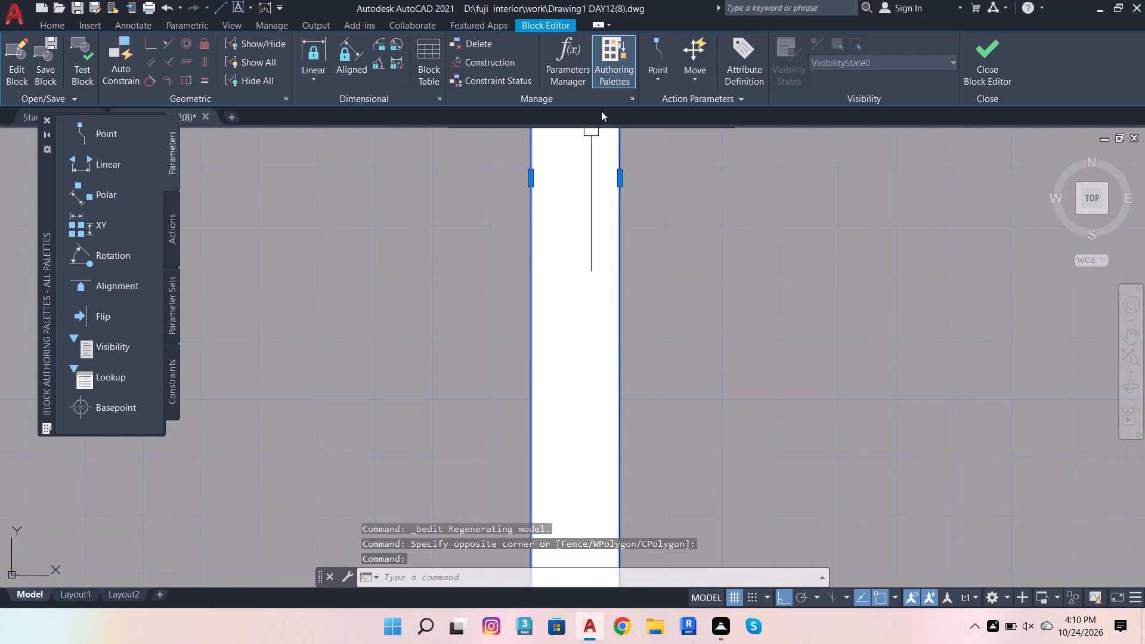
{"action": "left_click", "coordinate": [49, 26]}
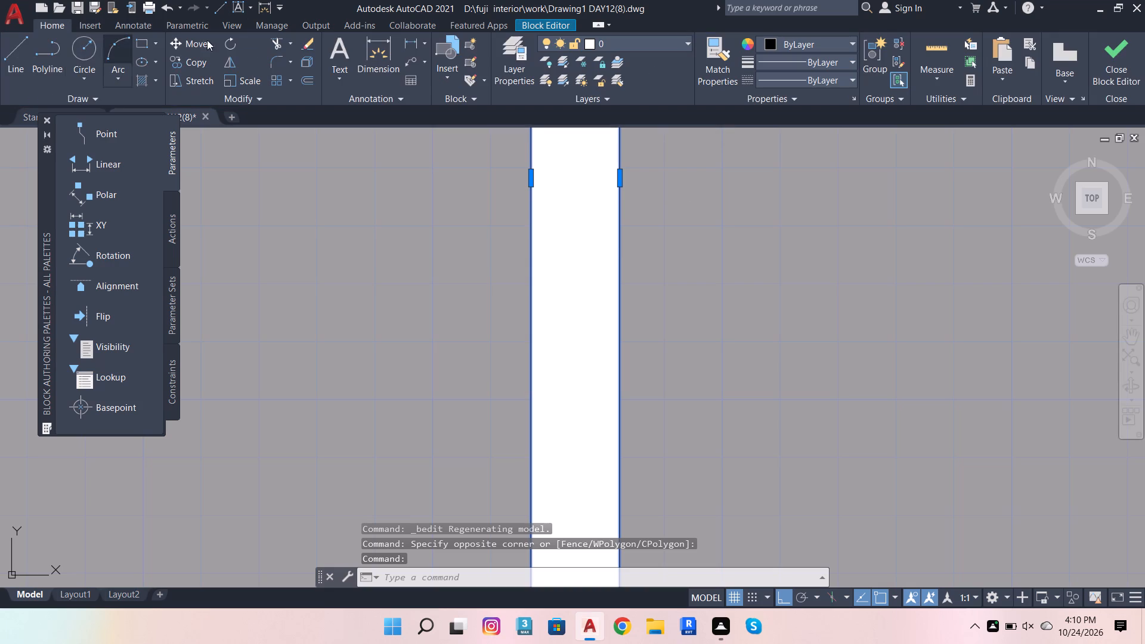
{"action": "left_click", "coordinate": [618, 42]}
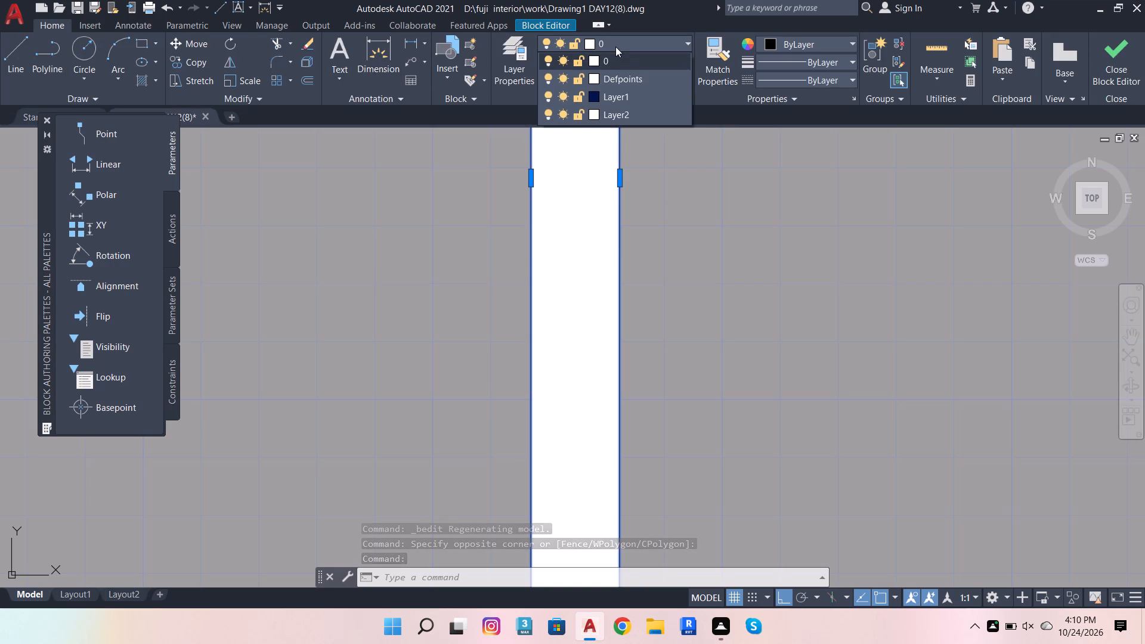
{"action": "left_click", "coordinate": [604, 98]}
{"action": "key", "text": "Escape"}
{"action": "scroll", "coordinate": [682, 187], "scroll_direction": "down", "scroll_amount": 1}
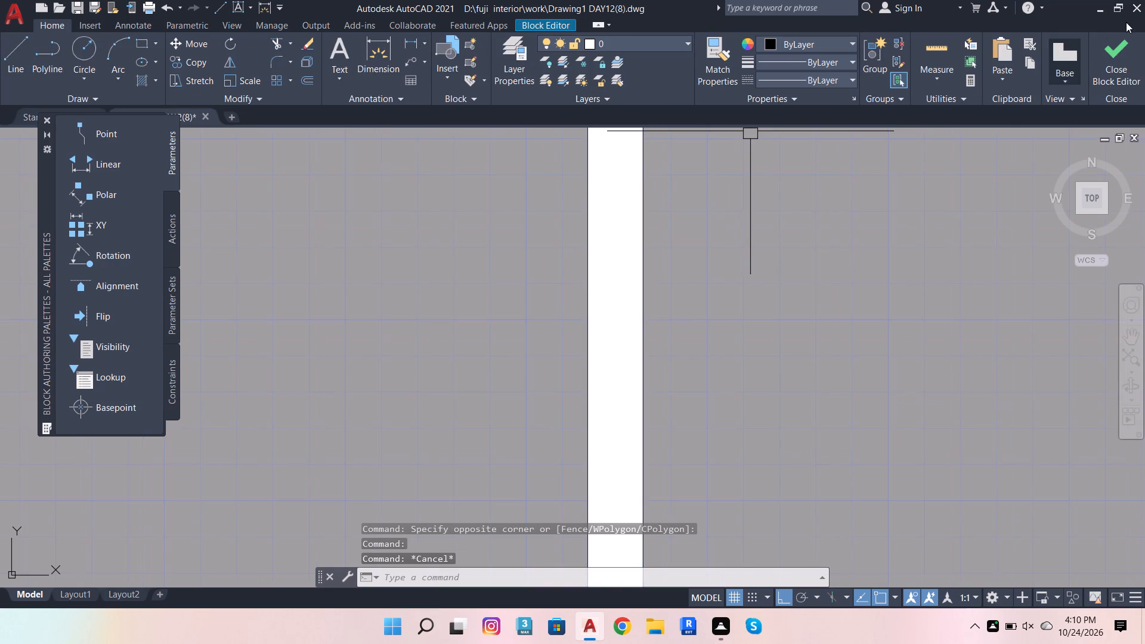
{"action": "left_click", "coordinate": [1121, 48]}
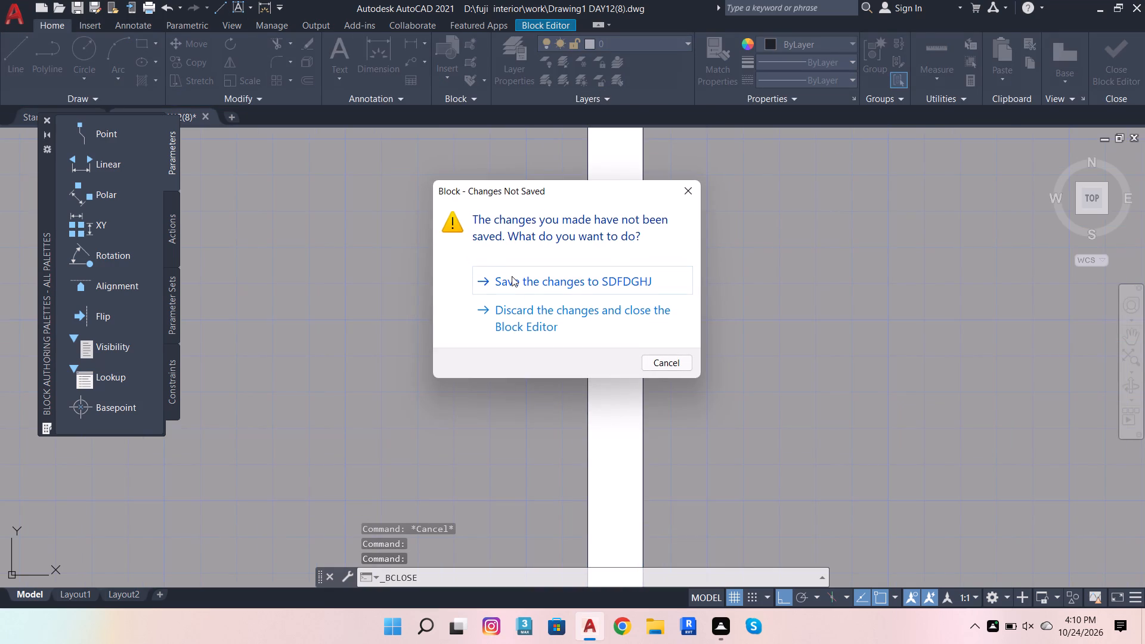
{"action": "left_click", "coordinate": [512, 276]}
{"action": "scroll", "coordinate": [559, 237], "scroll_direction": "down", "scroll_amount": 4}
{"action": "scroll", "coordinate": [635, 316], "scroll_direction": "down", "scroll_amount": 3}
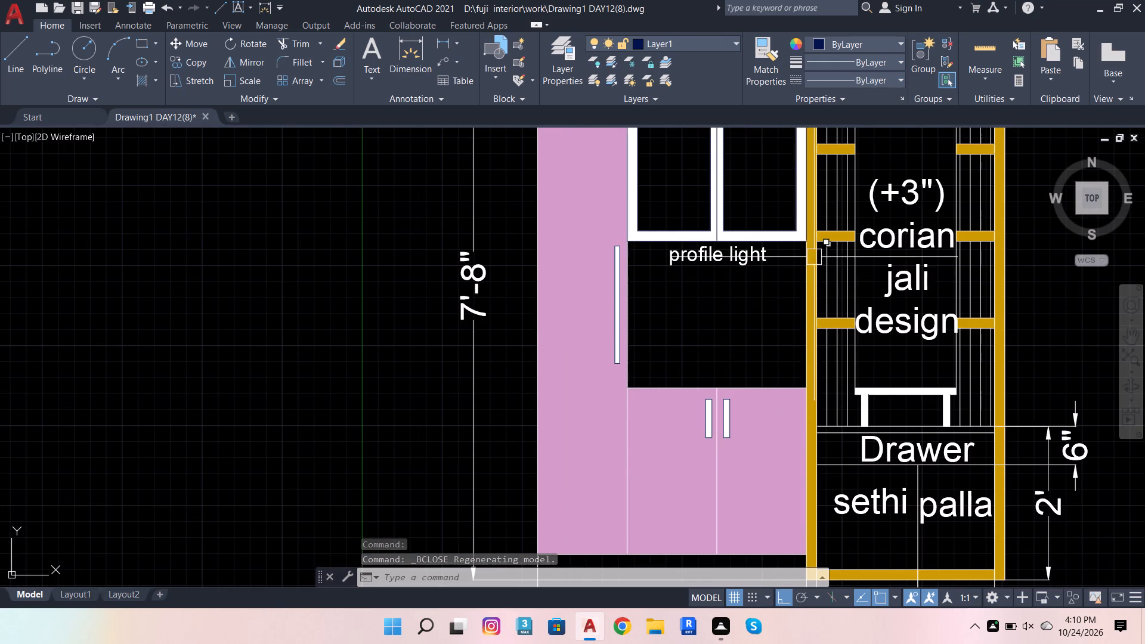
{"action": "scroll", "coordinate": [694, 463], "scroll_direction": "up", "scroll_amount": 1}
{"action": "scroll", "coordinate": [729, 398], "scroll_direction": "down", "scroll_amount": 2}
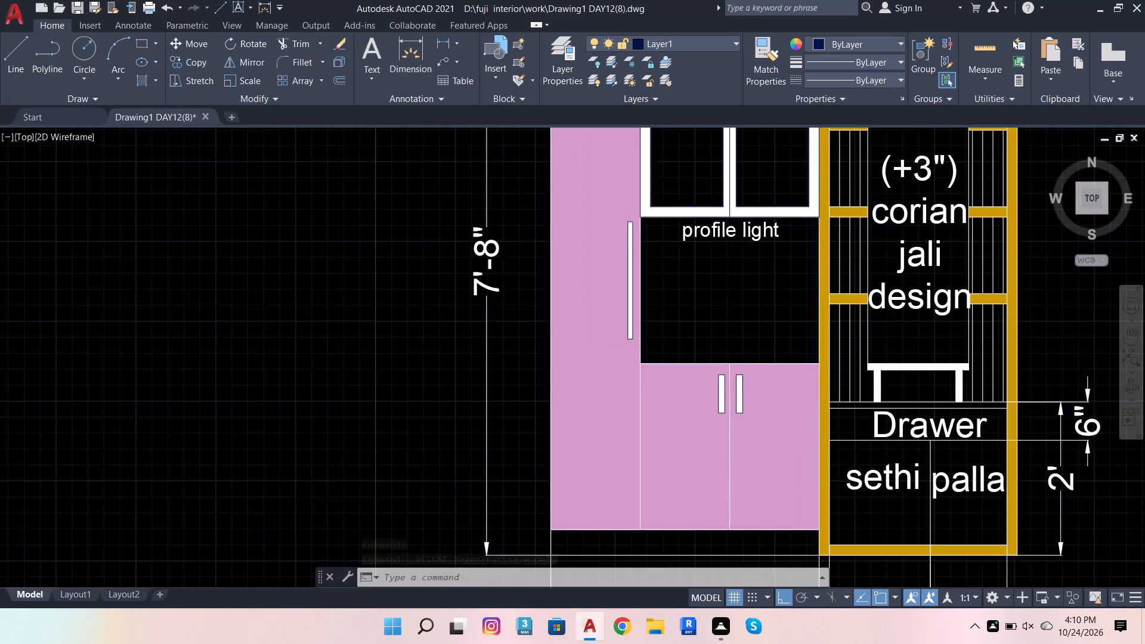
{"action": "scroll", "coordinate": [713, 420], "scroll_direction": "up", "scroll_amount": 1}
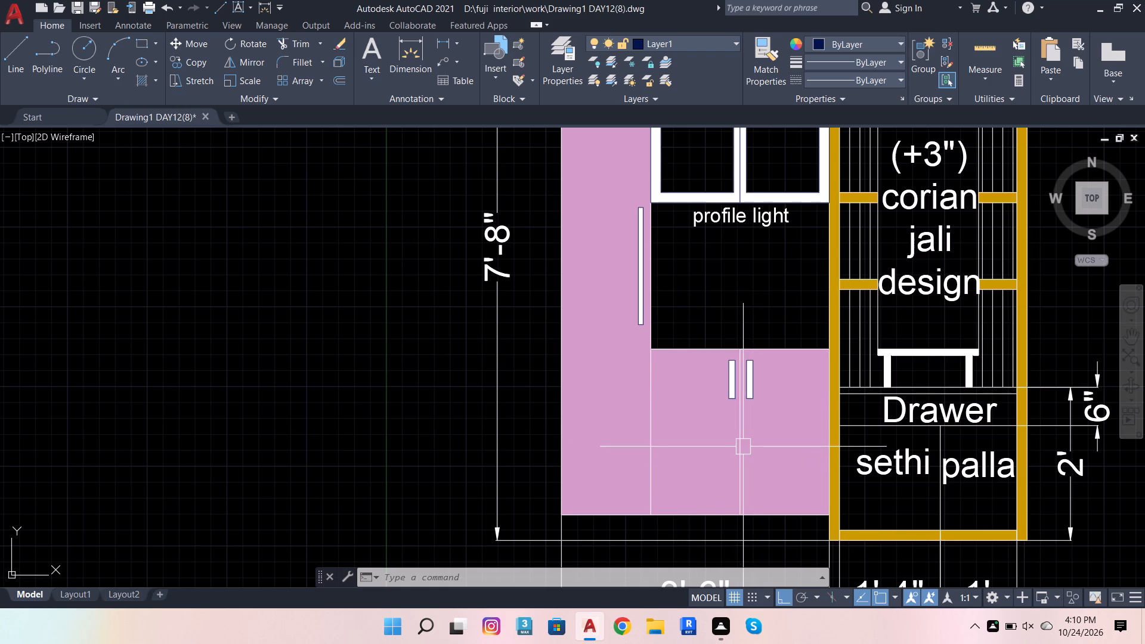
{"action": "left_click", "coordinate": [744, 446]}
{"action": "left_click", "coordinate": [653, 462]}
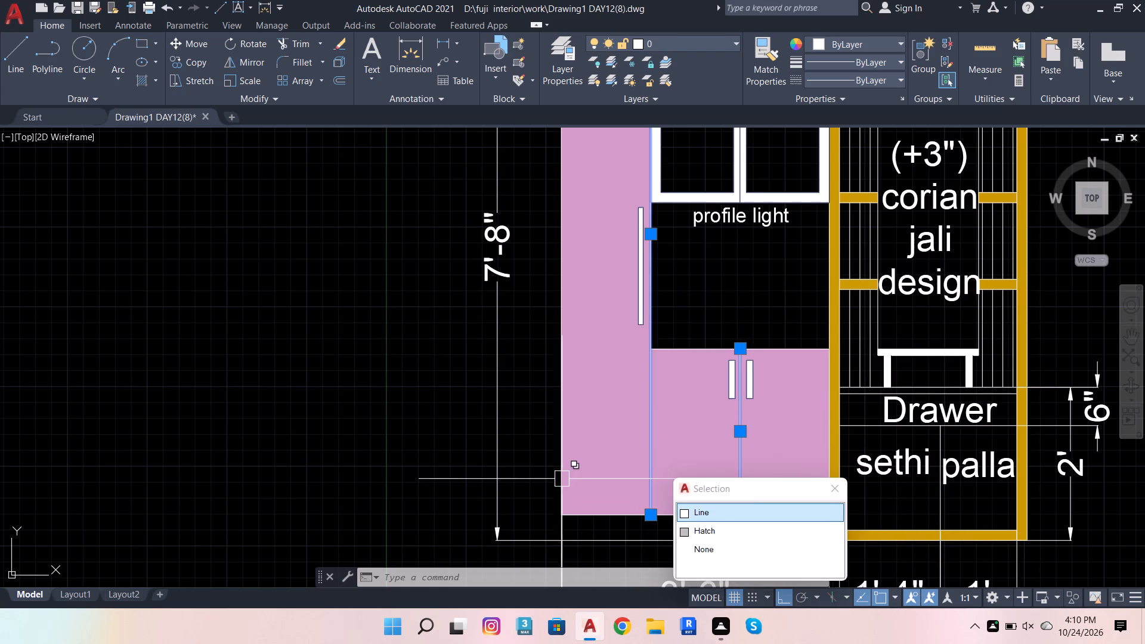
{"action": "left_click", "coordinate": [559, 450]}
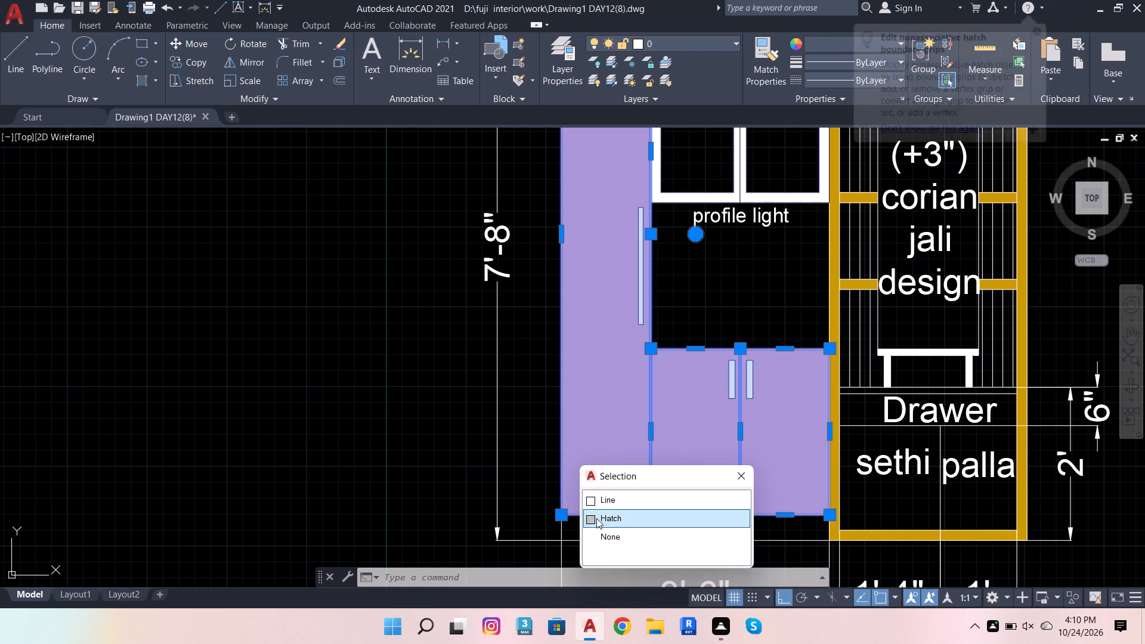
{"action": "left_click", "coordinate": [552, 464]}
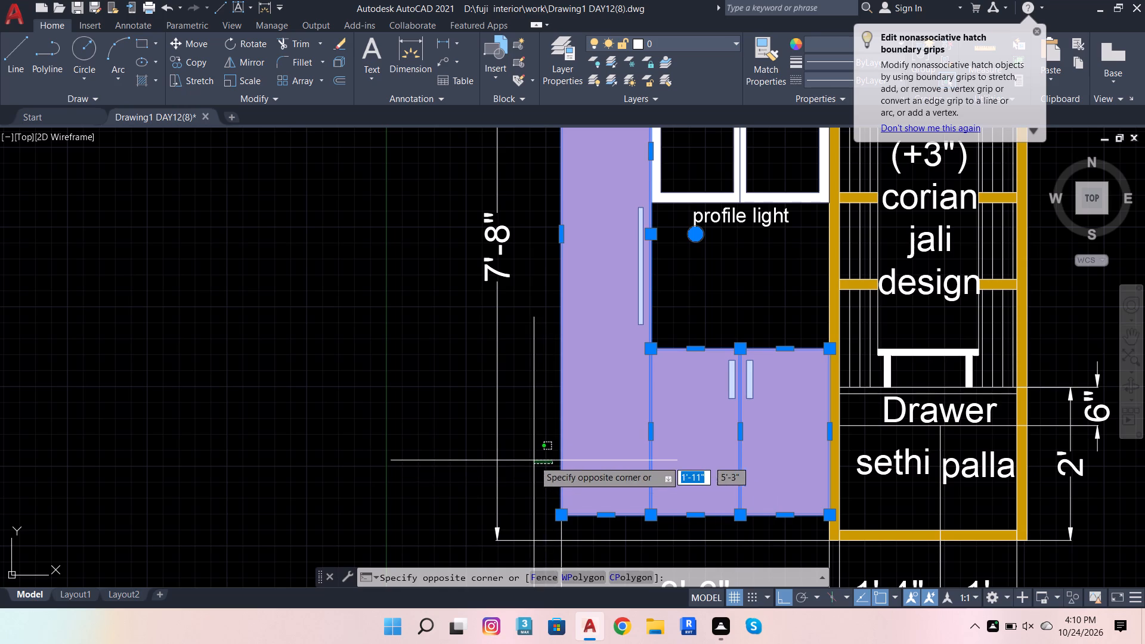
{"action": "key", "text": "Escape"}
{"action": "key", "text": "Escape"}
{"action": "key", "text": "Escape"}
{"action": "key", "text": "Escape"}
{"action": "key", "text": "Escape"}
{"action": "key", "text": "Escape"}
Save the drawing.
{"action": "scroll", "coordinate": [540, 489], "scroll_direction": "down", "scroll_amount": 3}
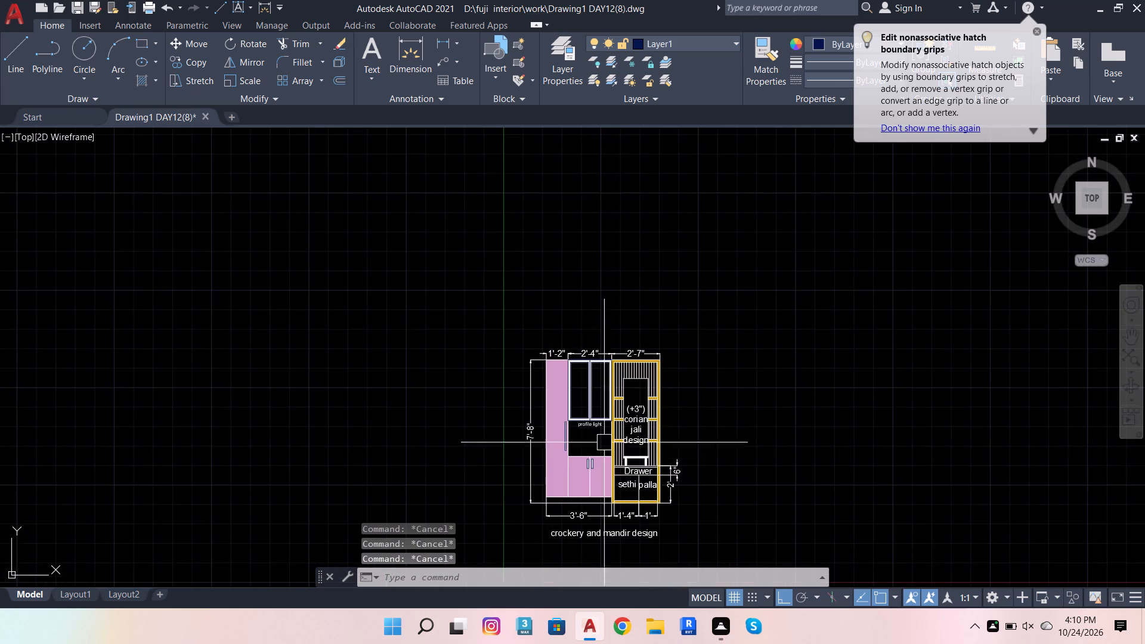
{"action": "scroll", "coordinate": [605, 441], "scroll_direction": "up", "scroll_amount": 3}
{"action": "key", "text": "ctrl+s"}
{"action": "key", "text": "ctrl+s"}
{"action": "key", "text": "ctrl+s"}
{"action": "key", "text": "ctrl+s"}
{"action": "key", "text": "ctrl+s"}
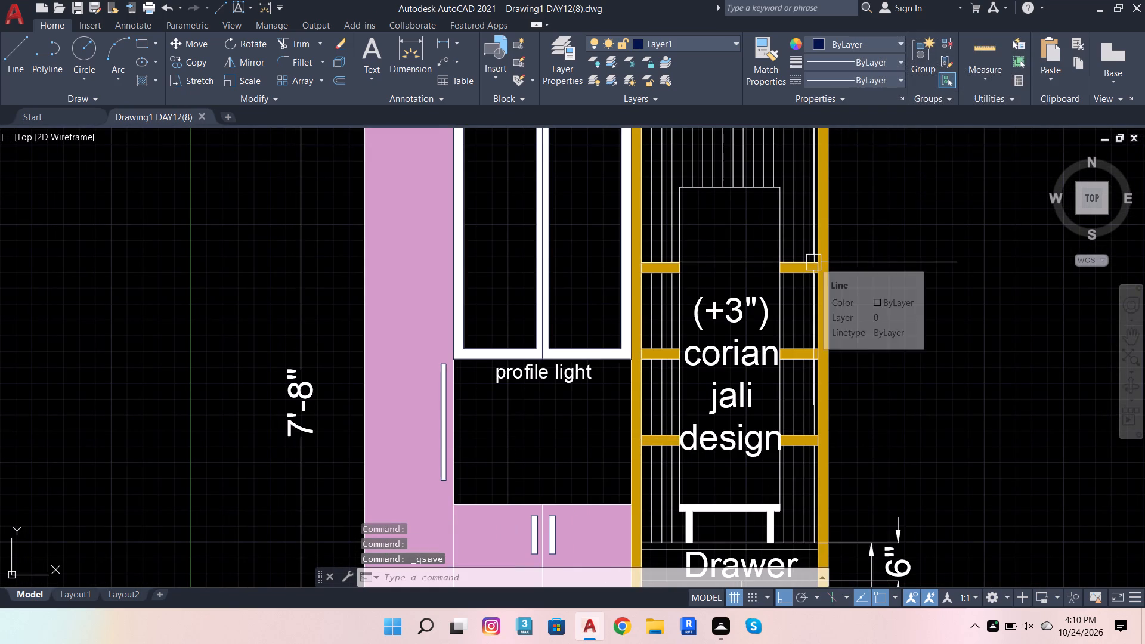
{"action": "key", "text": "ctrl+s"}
{"action": "key", "text": "ctrl+s"}
Close AutoCAD.
{"action": "left_click", "coordinate": [1144, 0]}
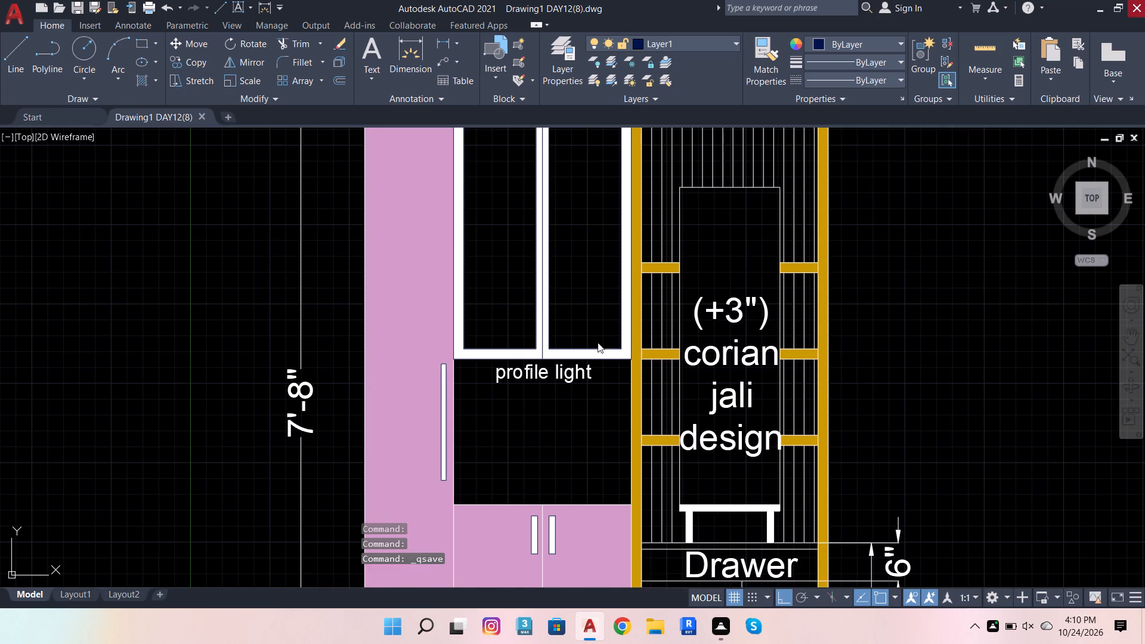
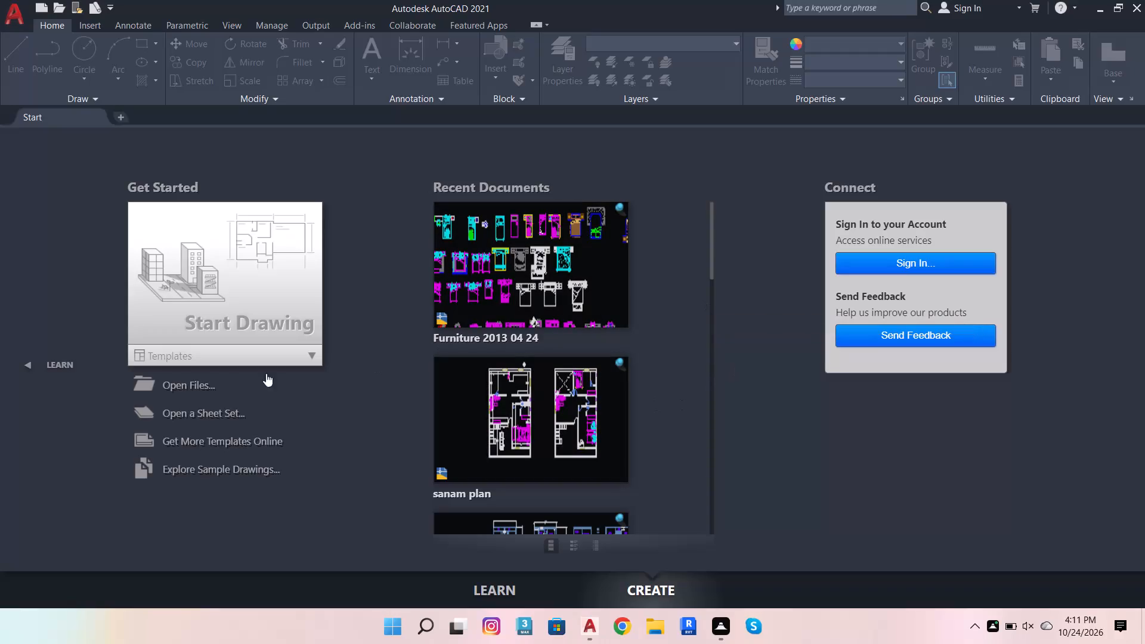
Start a new blank drawing.
{"action": "double_click", "coordinate": [250, 304]}
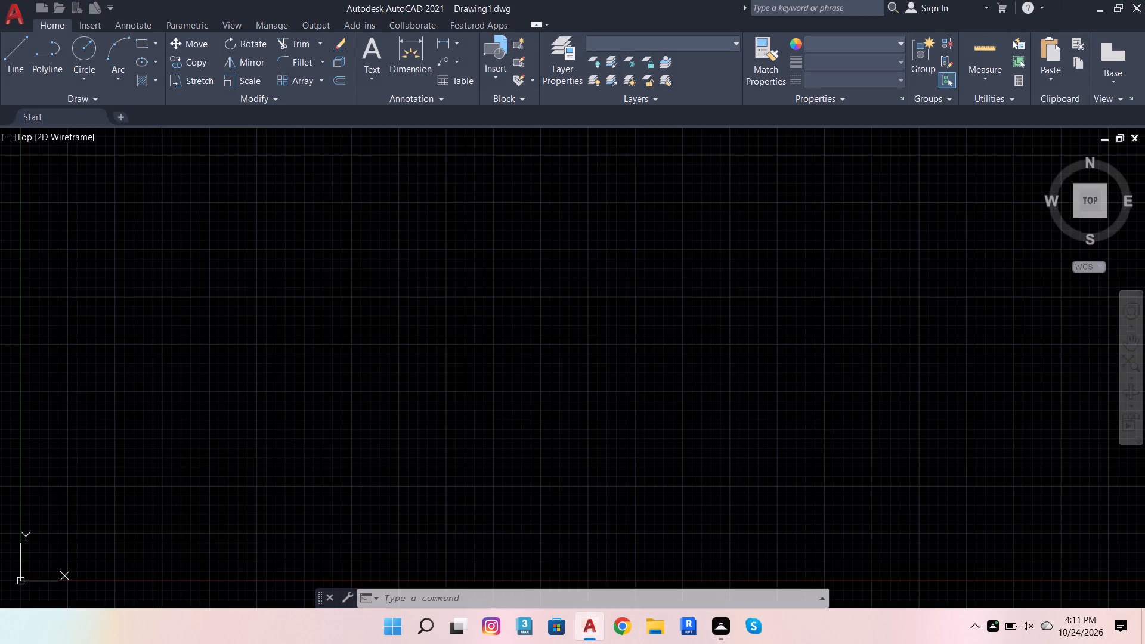
Check the Open and Save settings in the Options dialog and close it without changes.
{"action": "left_click", "coordinate": [449, 572]}
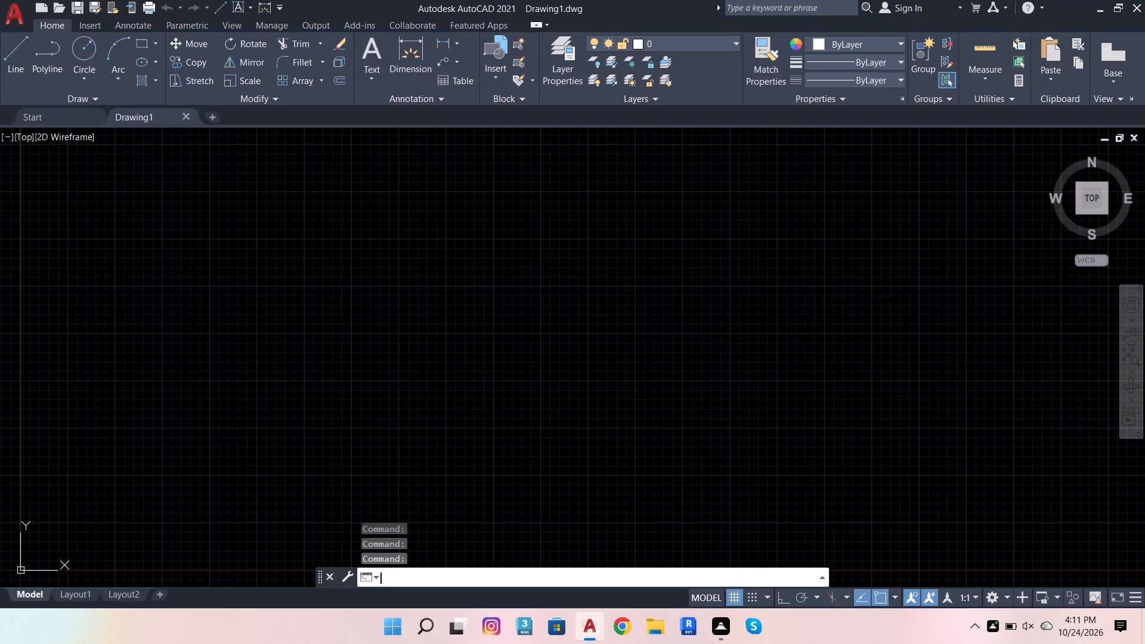
{"action": "type", "text": "OP"}
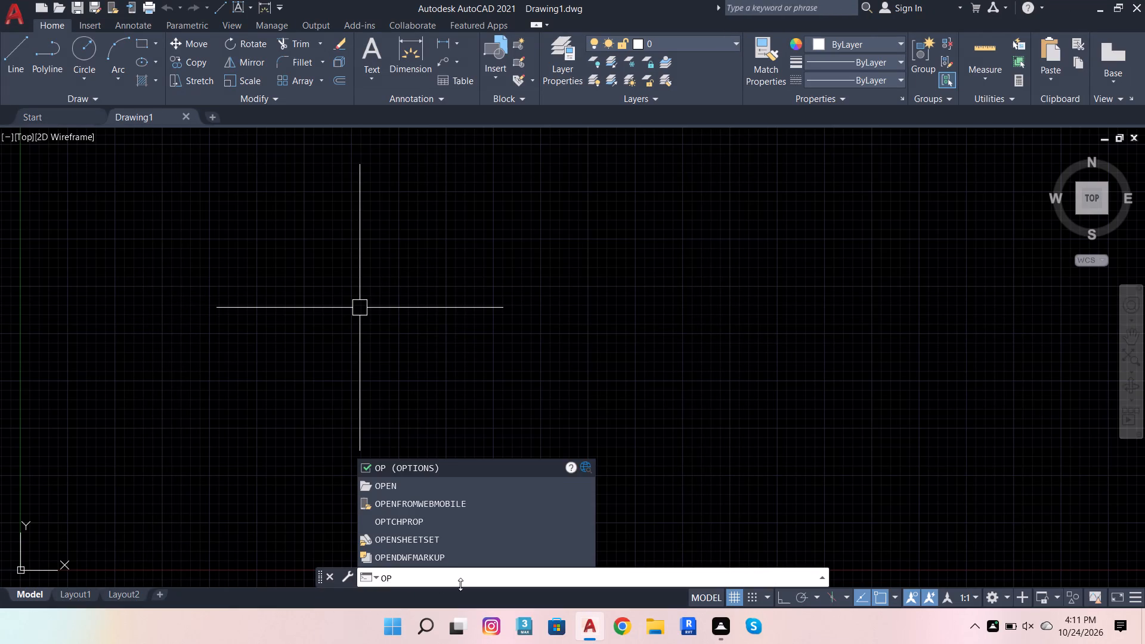
{"action": "left_click", "coordinate": [419, 472]}
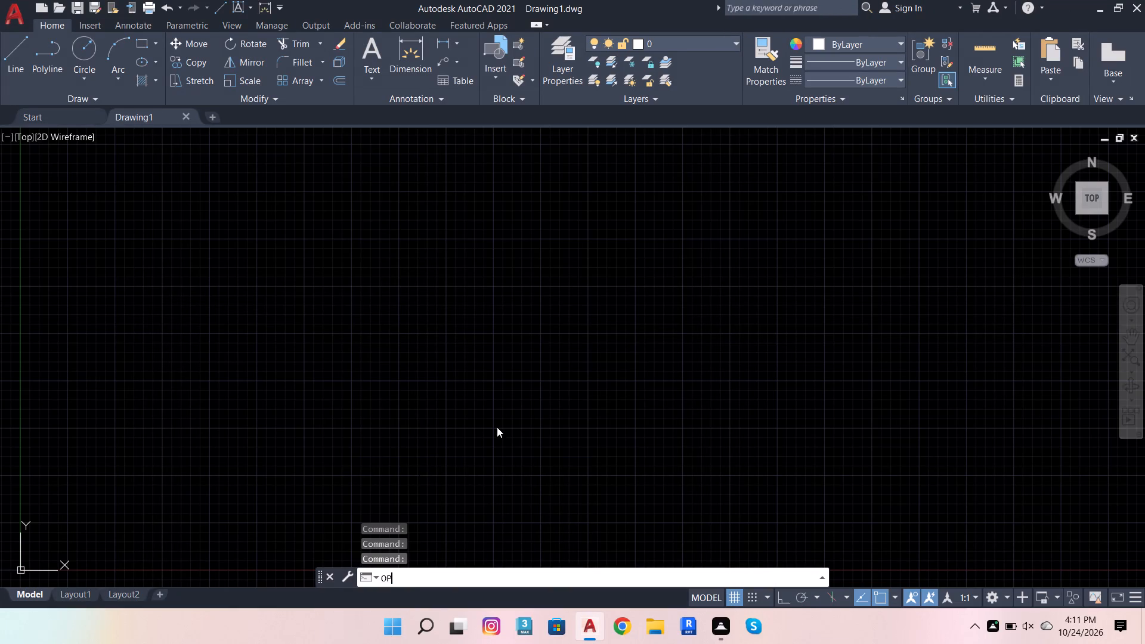
{"action": "left_click", "coordinate": [745, 503]}
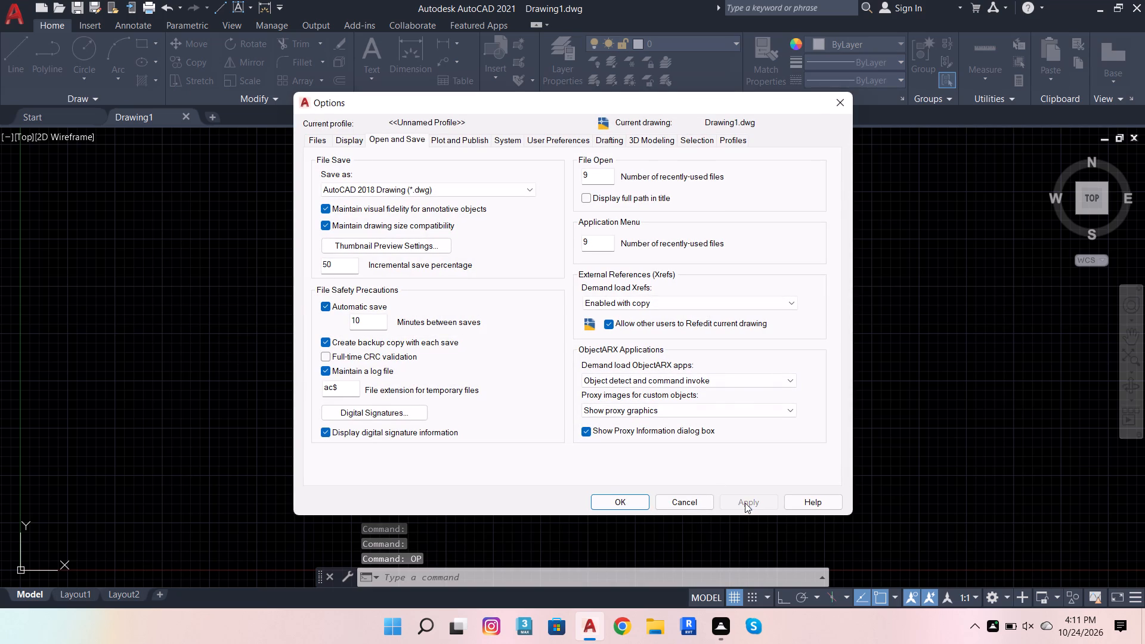
{"action": "left_click", "coordinate": [614, 504]}
Set the drawing units to Architectural length with 0'-0" precision, keeping inches as the insertion scale.
{"action": "left_click", "coordinate": [451, 571]}
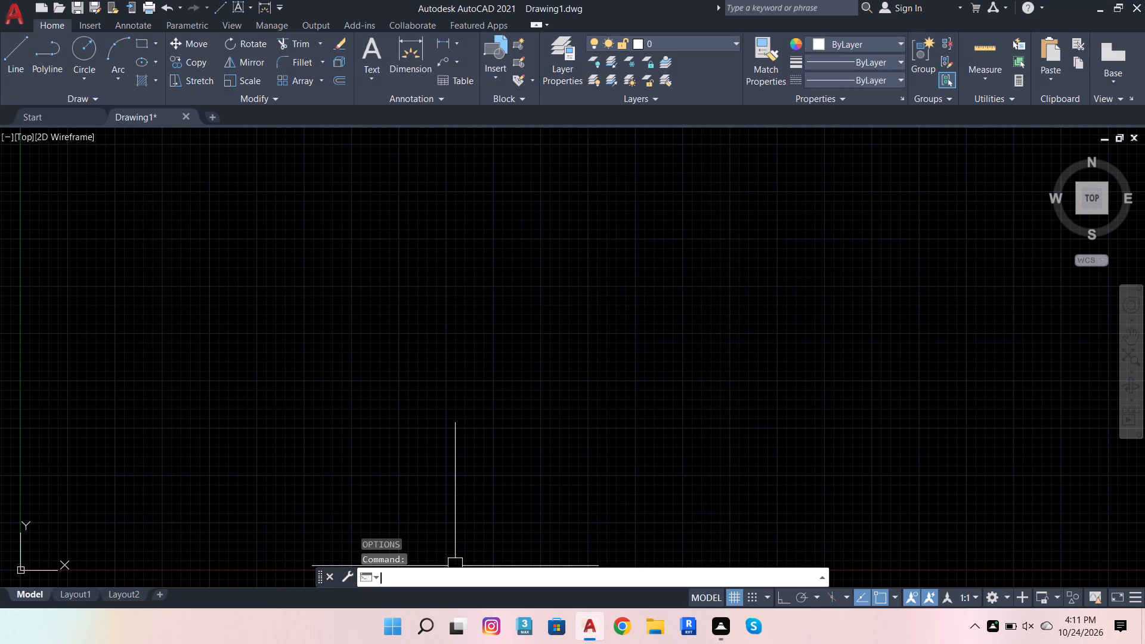
{"action": "type", "text": "UNI"}
{"action": "left_click", "coordinate": [417, 468]}
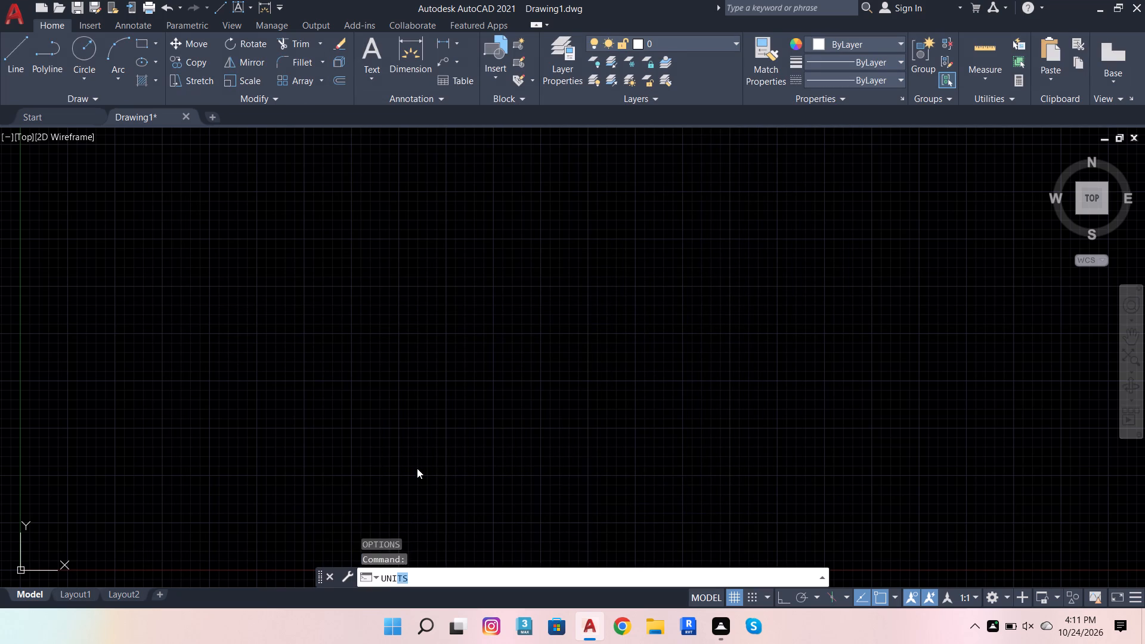
{"action": "left_click", "coordinate": [512, 208]}
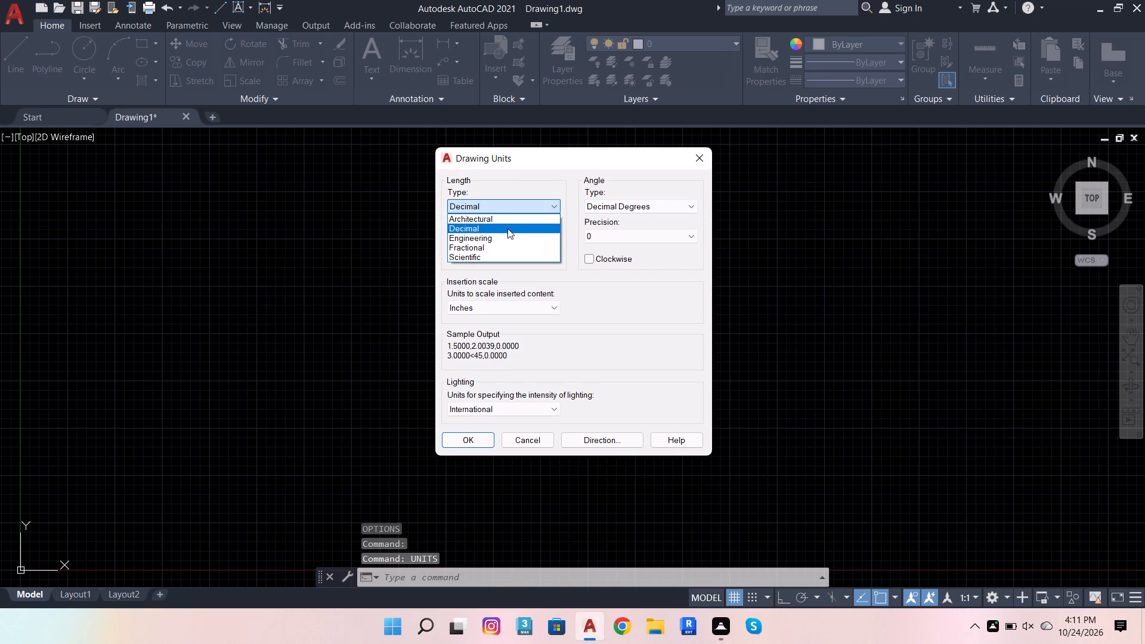
{"action": "left_click", "coordinate": [510, 221]}
{"action": "left_click", "coordinate": [519, 237]}
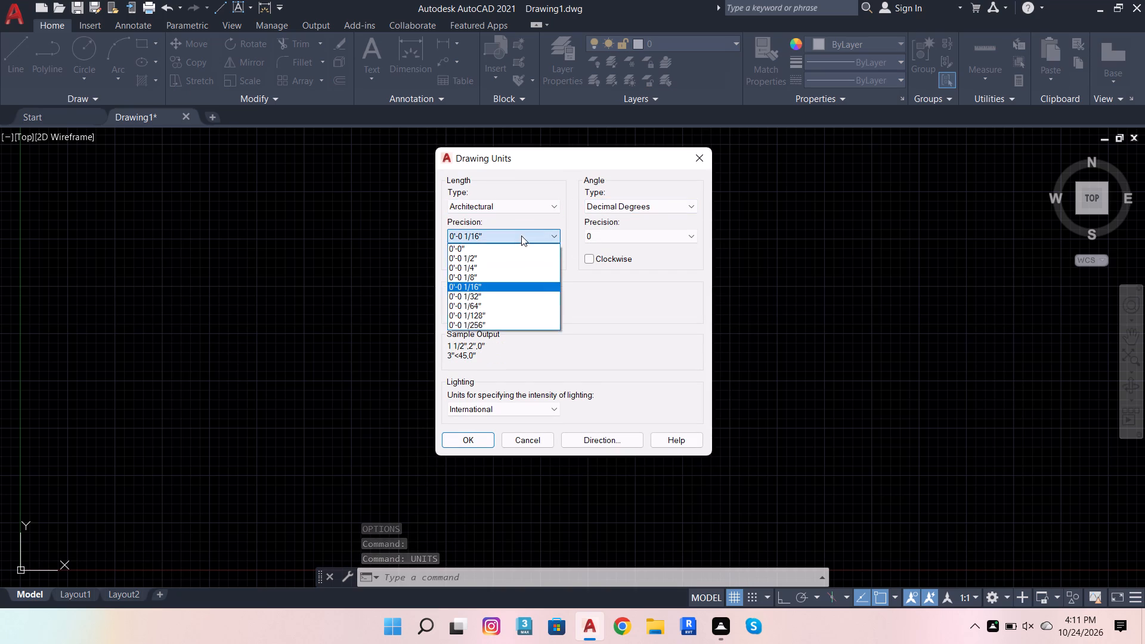
{"action": "left_click", "coordinate": [509, 247]}
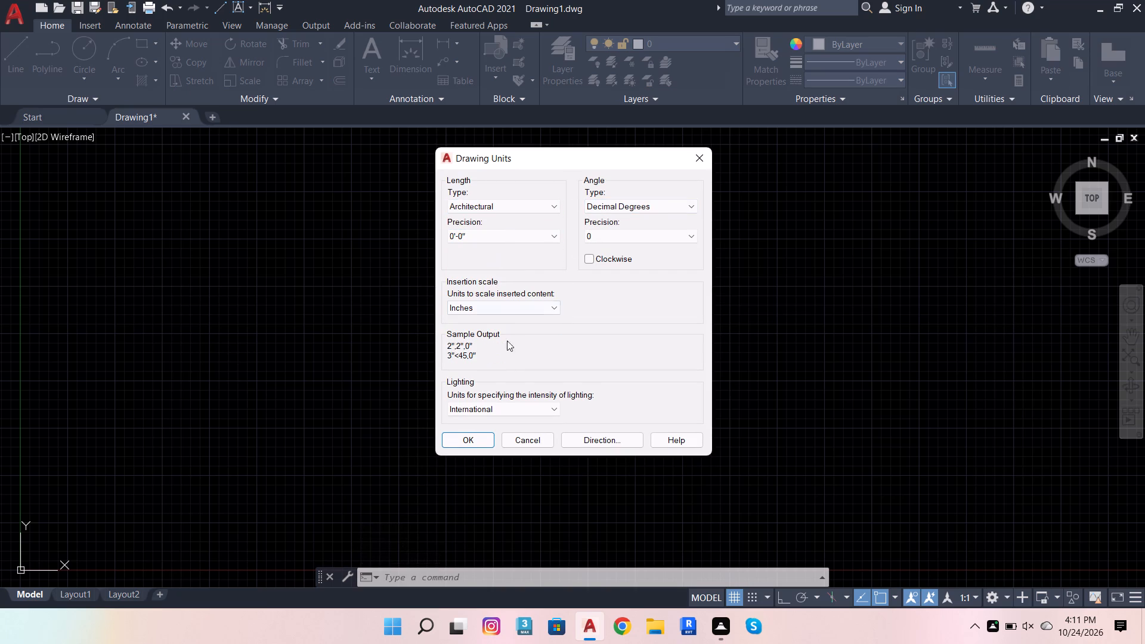
{"action": "left_click", "coordinate": [479, 438]}
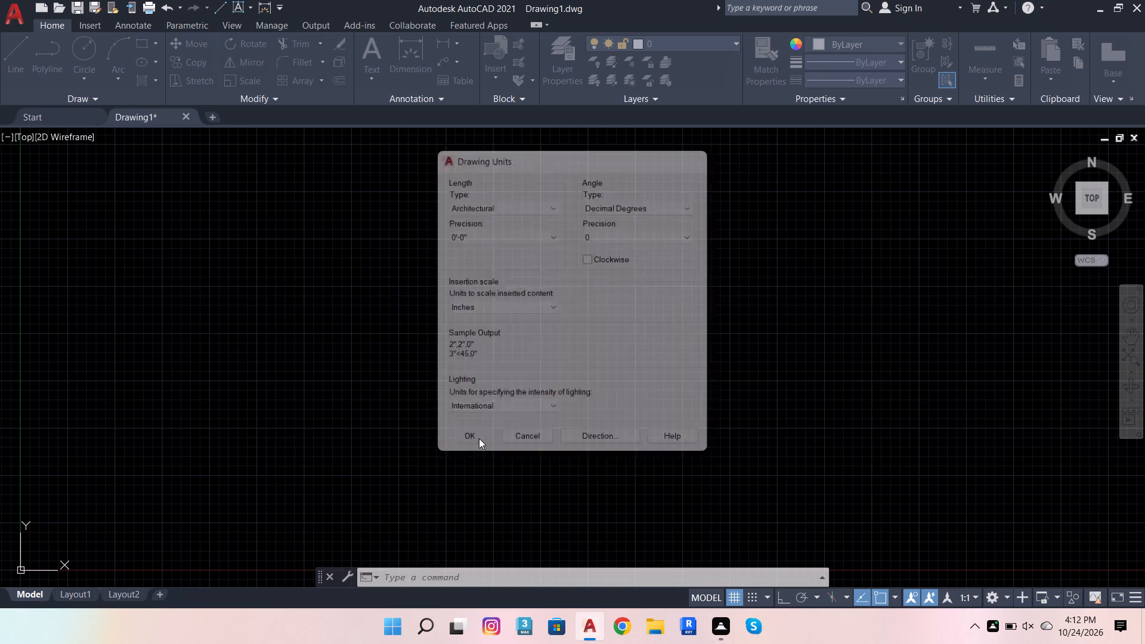
Set the model space limits with the default lower-left corner and an upper-right corner of 20',40'.
{"action": "left_click", "coordinate": [422, 574]}
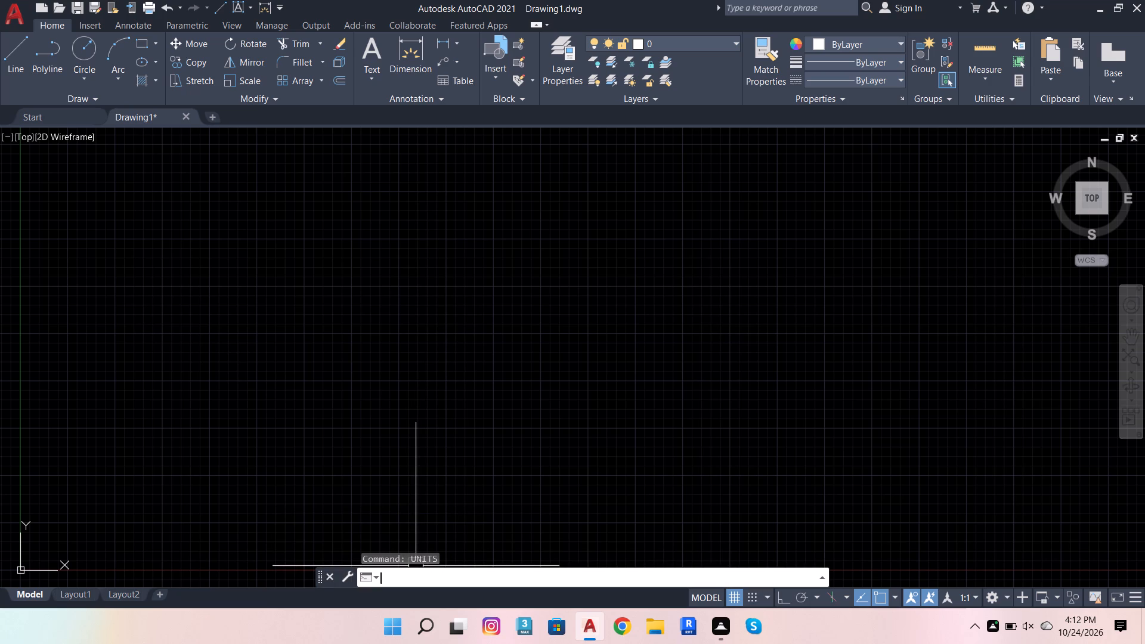
{"action": "type", "text": "LIMI"}
{"action": "type", "text": "TS"}
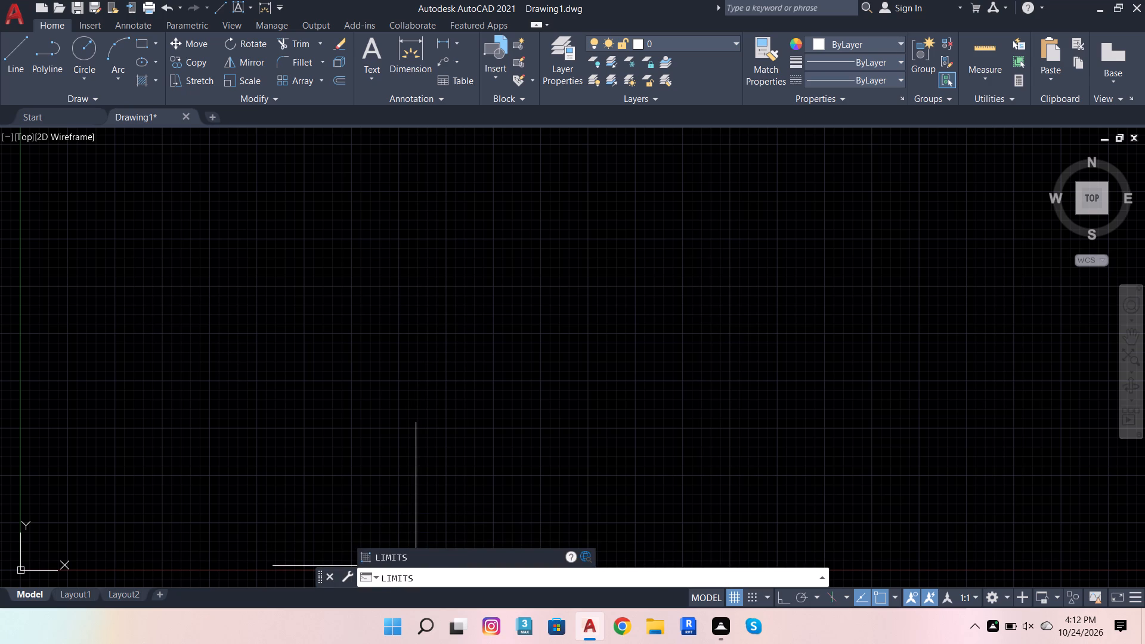
{"action": "key", "text": "Return"}
{"action": "key", "text": "Return"}
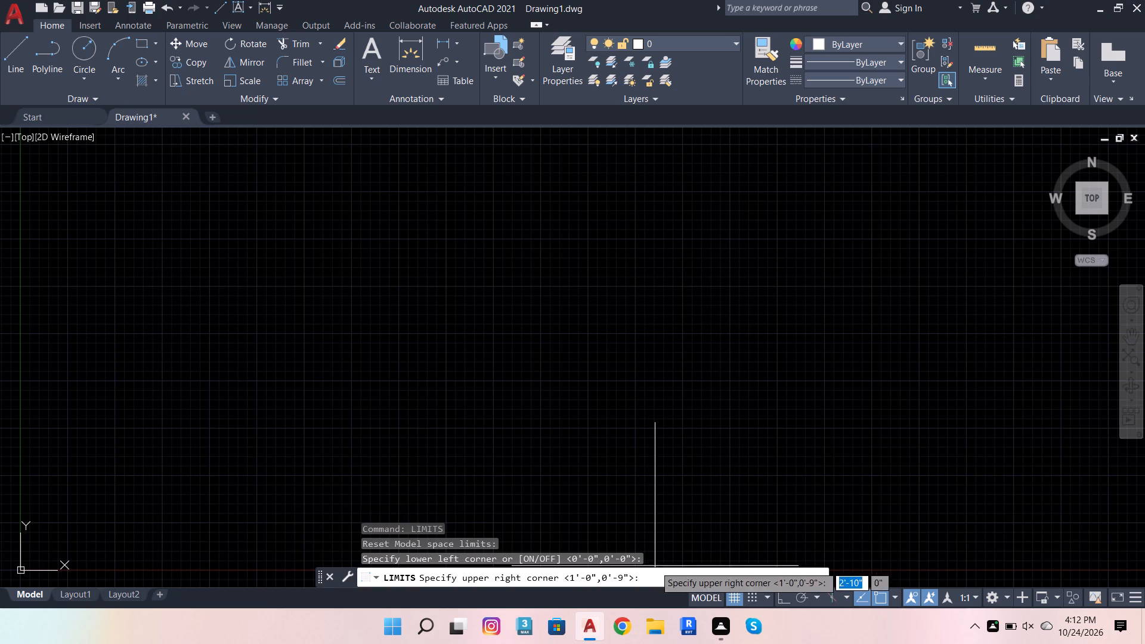
{"action": "left_click", "coordinate": [657, 572]}
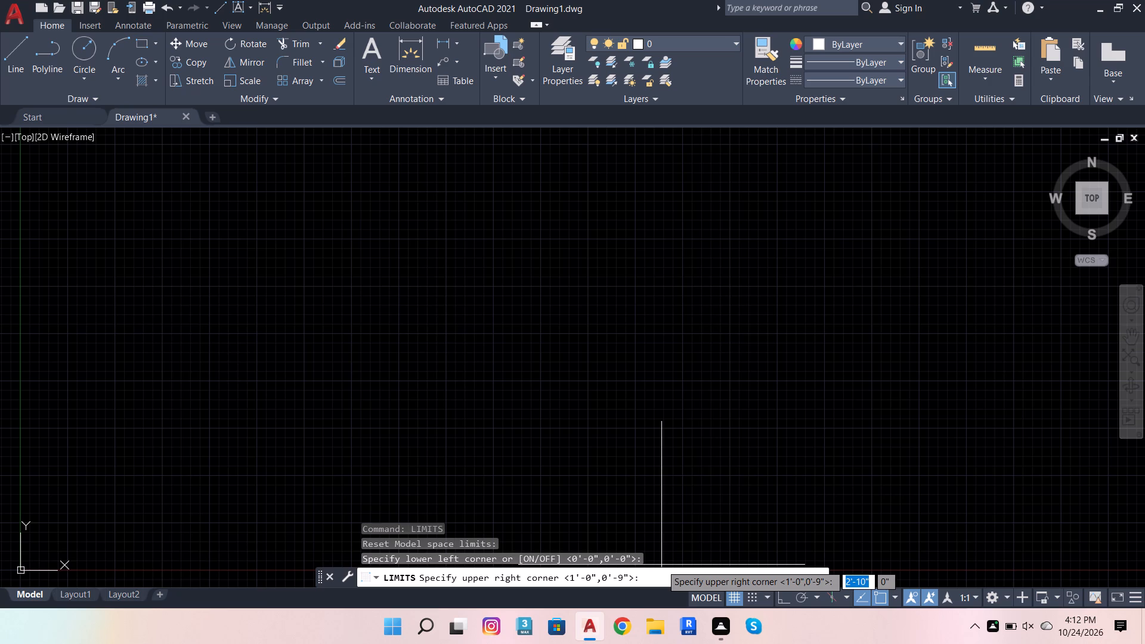
{"action": "type", "text": "20',40'"}
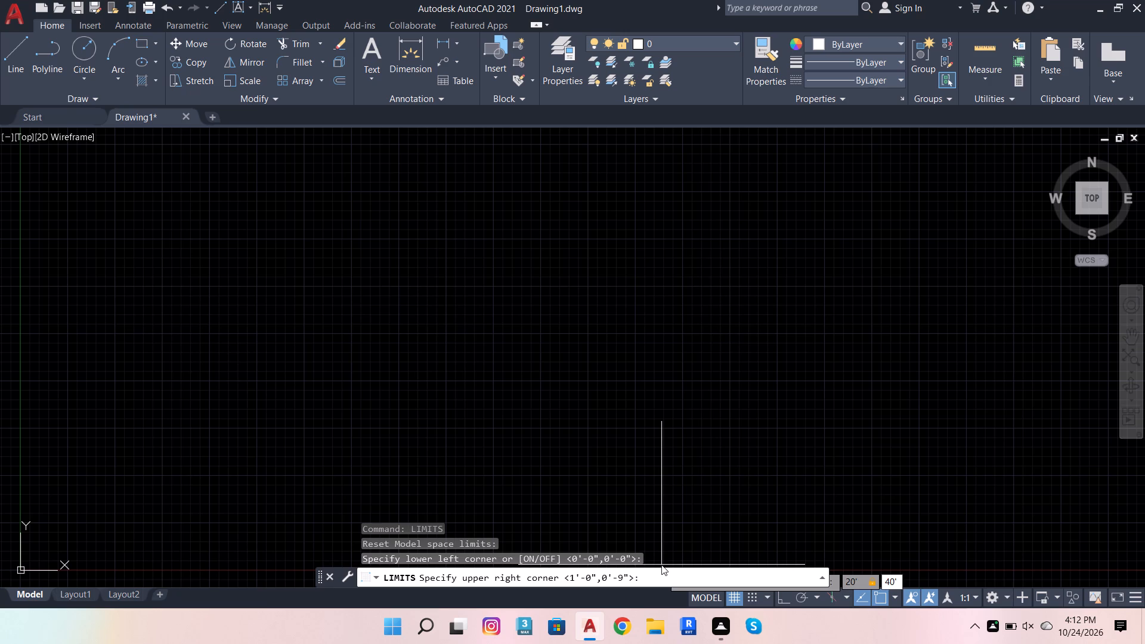
{"action": "key", "text": "Return"}
{"action": "key", "text": "z"}
{"action": "key", "text": "Return"}
{"action": "key", "text": "a"}
{"action": "key", "text": "Return"}
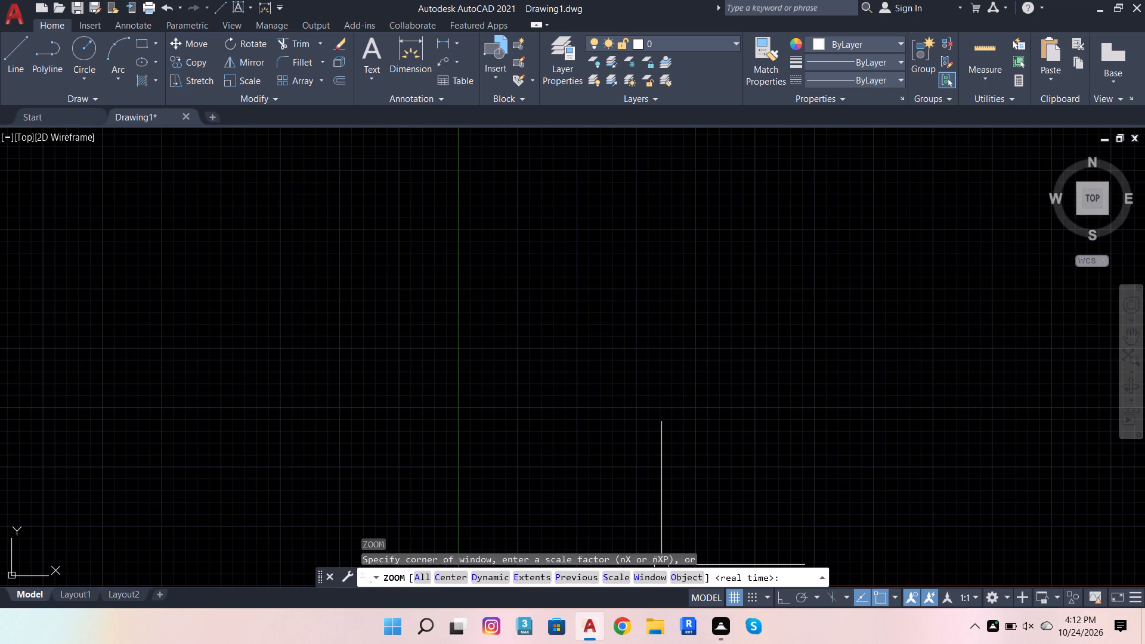
With Ortho on, draw a rectangle's top edge 9'6" rightward and its right edge 8'6" downward as connected lines.
{"action": "scroll", "coordinate": [463, 422], "scroll_direction": "down", "scroll_amount": 3}
{"action": "scroll", "coordinate": [562, 451], "scroll_direction": "up", "scroll_amount": 3}
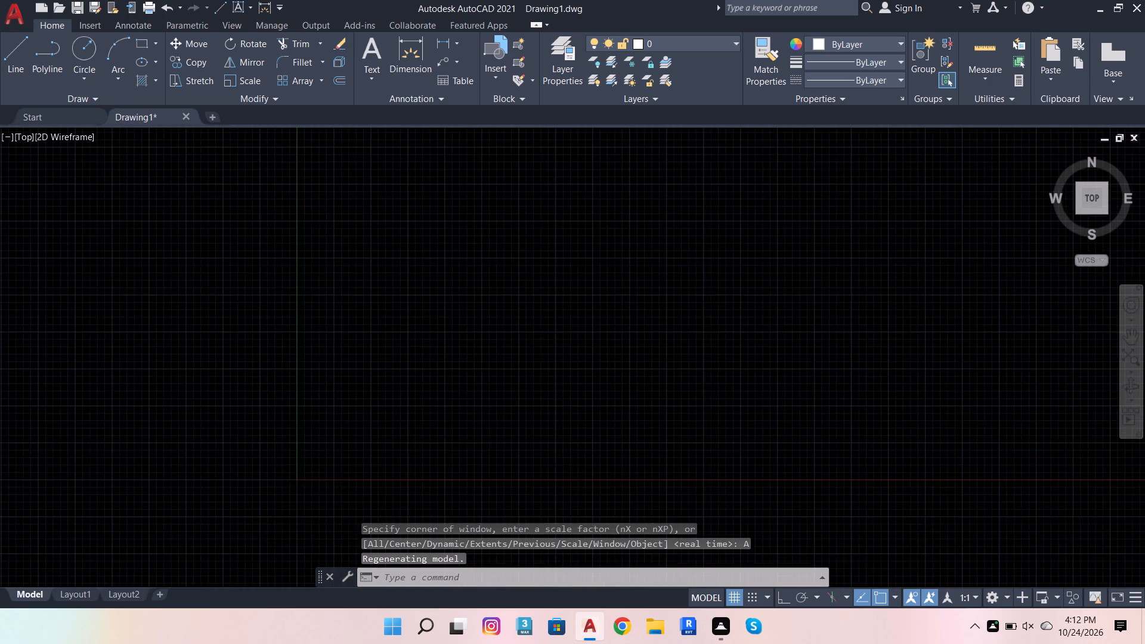
{"action": "scroll", "coordinate": [562, 451], "scroll_direction": "up", "scroll_amount": 2}
{"action": "left_click", "coordinate": [24, 49]}
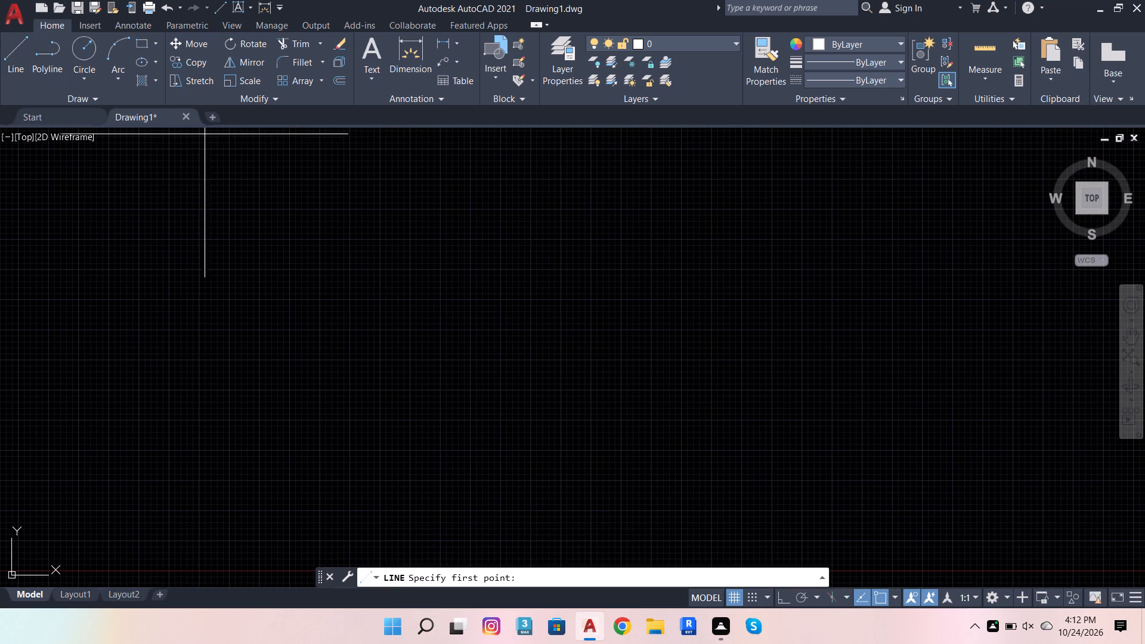
{"action": "left_click", "coordinate": [781, 599]}
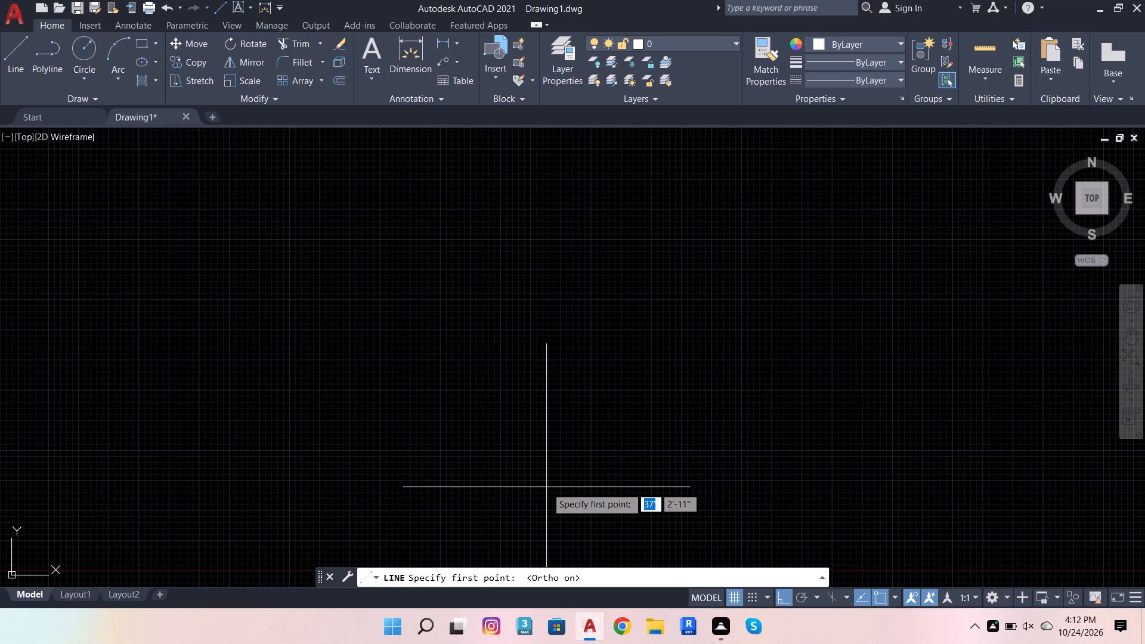
{"action": "scroll", "coordinate": [219, 422], "scroll_direction": "down", "scroll_amount": 2}
{"action": "scroll", "coordinate": [210, 432], "scroll_direction": "up", "scroll_amount": 1}
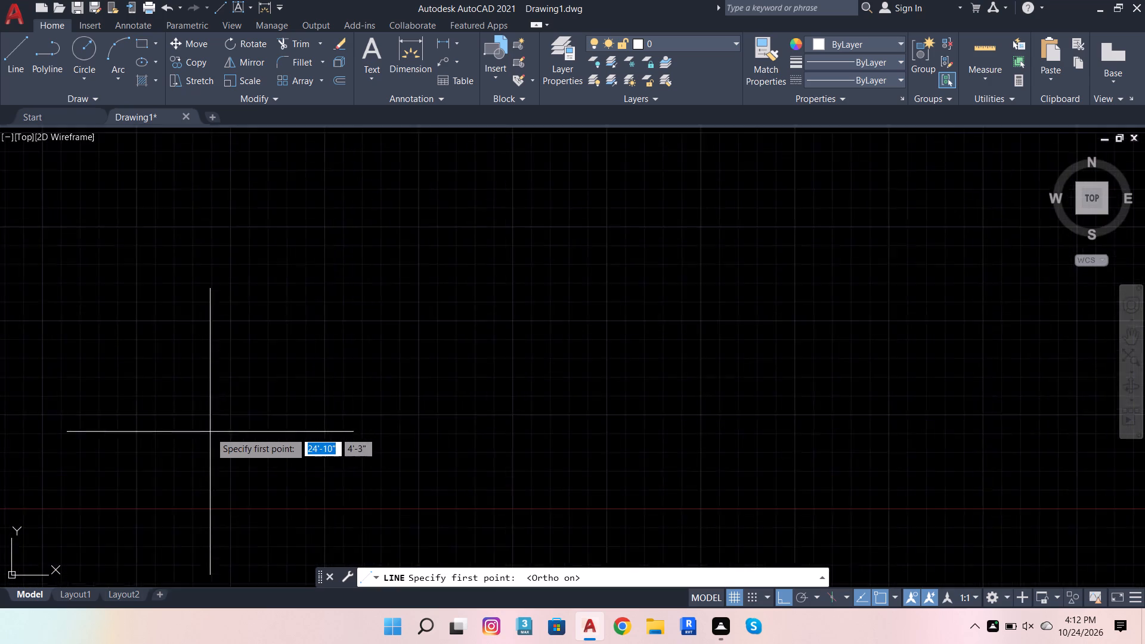
{"action": "scroll", "coordinate": [210, 432], "scroll_direction": "up", "scroll_amount": 2}
{"action": "scroll", "coordinate": [319, 485], "scroll_direction": "down", "scroll_amount": 2}
{"action": "scroll", "coordinate": [228, 523], "scroll_direction": "down", "scroll_amount": 5}
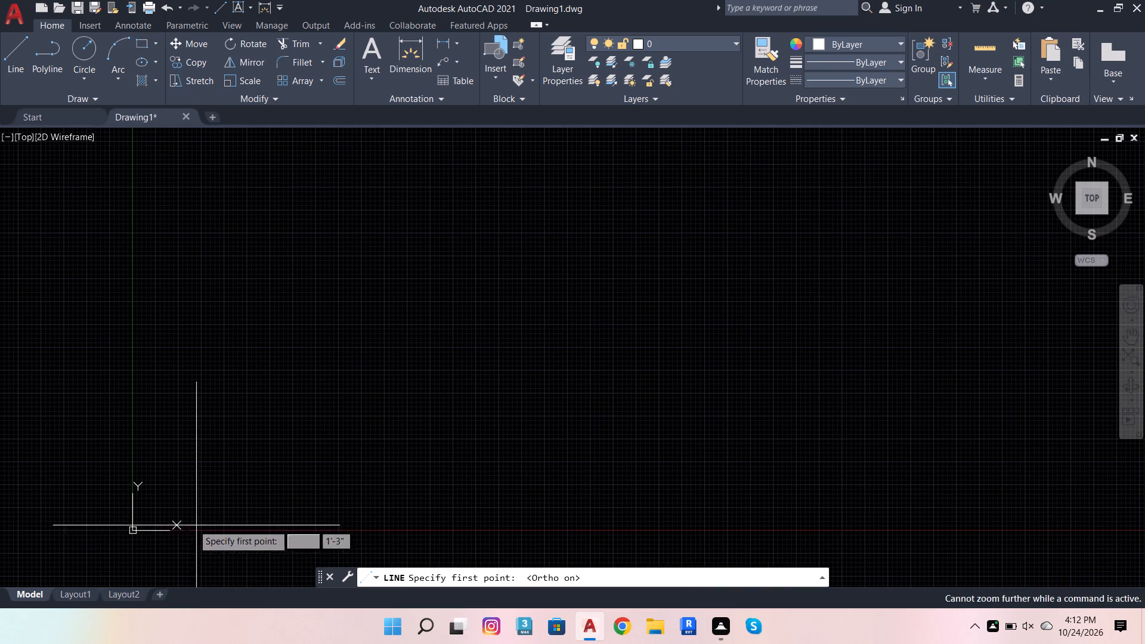
{"action": "scroll", "coordinate": [180, 473], "scroll_direction": "up", "scroll_amount": 3}
{"action": "left_click", "coordinate": [135, 456]}
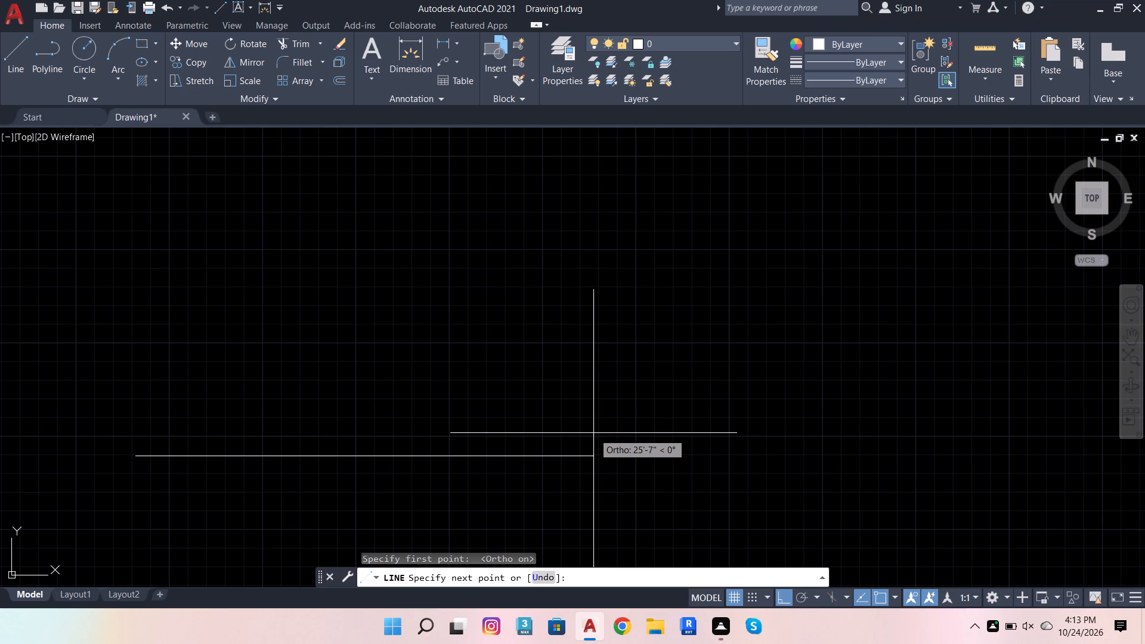
{"action": "type", "text": "9'"}
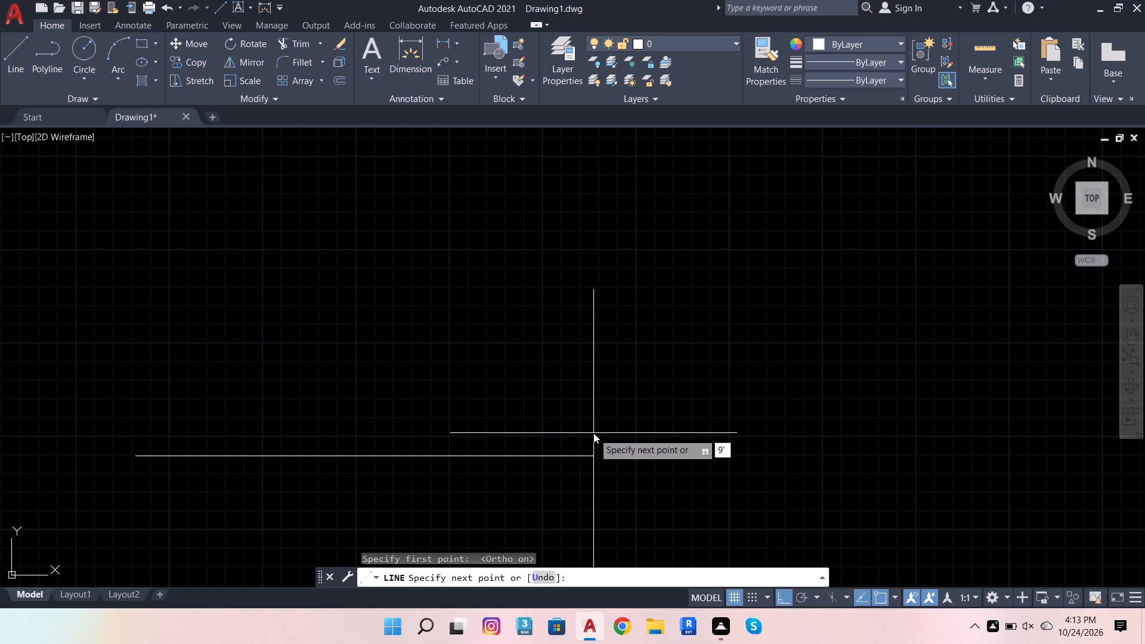
{"action": "key", "text": "6"}
{"action": "key", "text": "Return"}
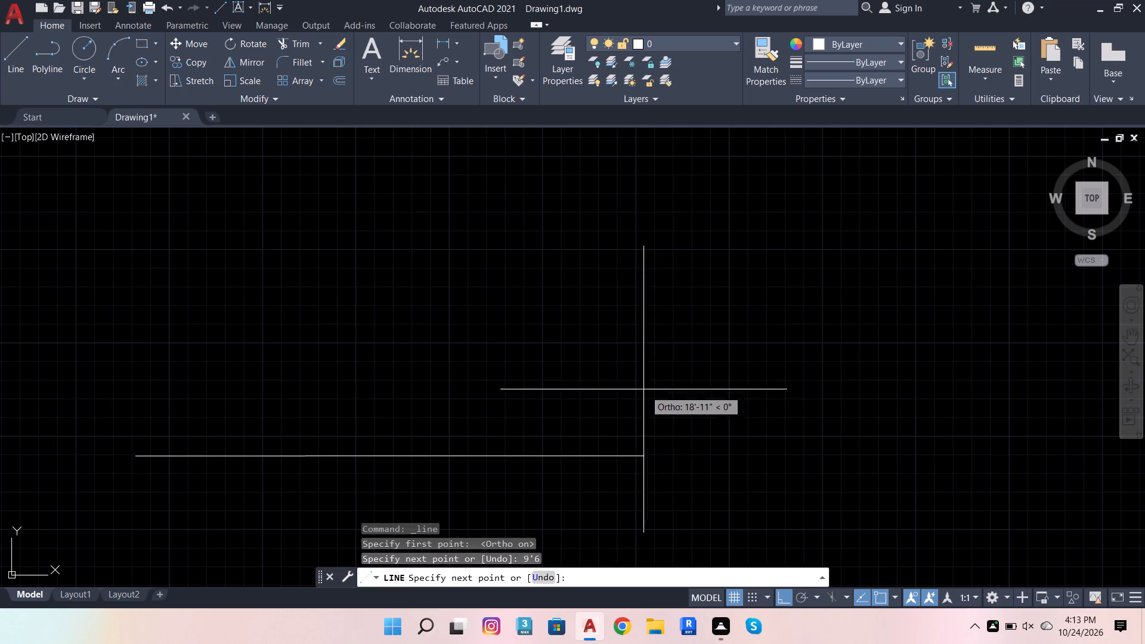
{"action": "scroll", "coordinate": [627, 385], "scroll_direction": "down", "scroll_amount": 3}
{"action": "scroll", "coordinate": [547, 437], "scroll_direction": "up", "scroll_amount": 1}
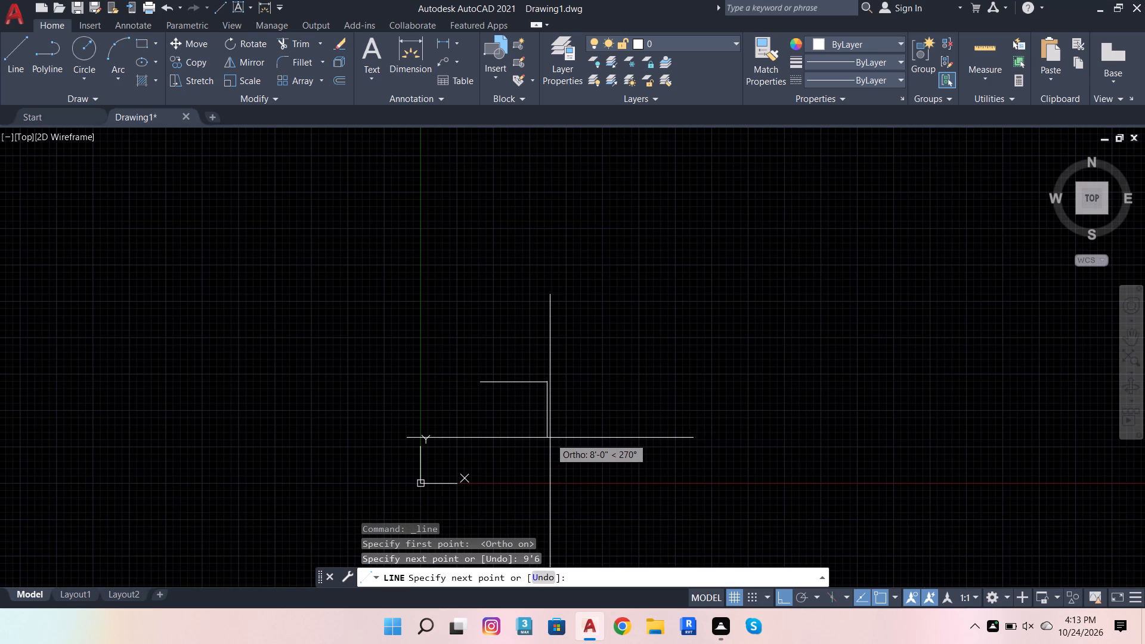
{"action": "type", "text": "8'6"}
{"action": "key", "text": "Return"}
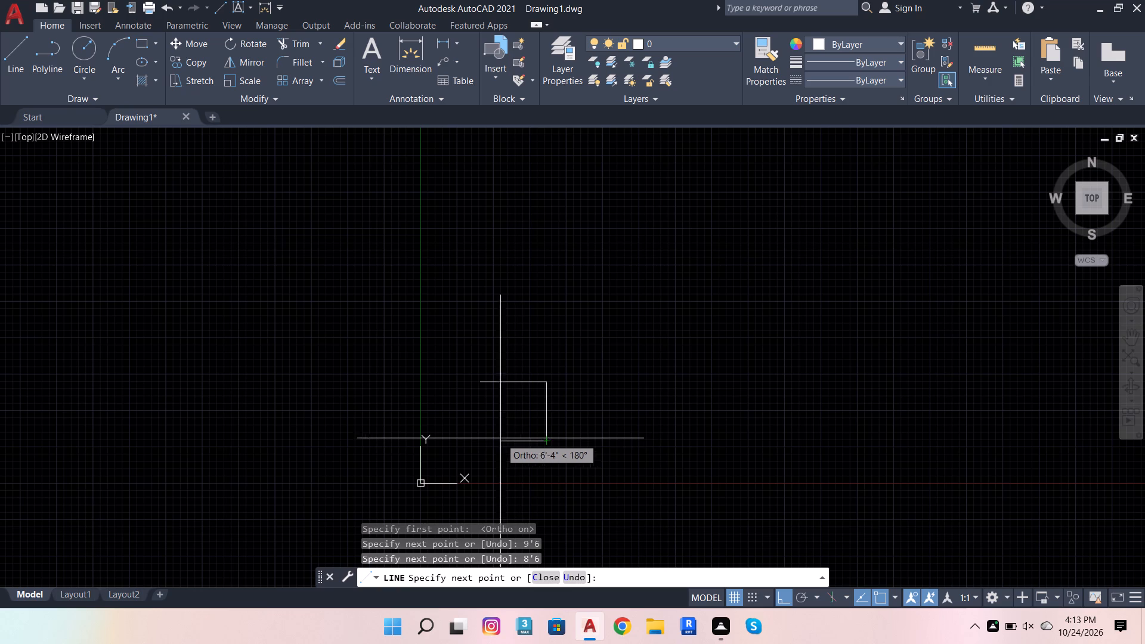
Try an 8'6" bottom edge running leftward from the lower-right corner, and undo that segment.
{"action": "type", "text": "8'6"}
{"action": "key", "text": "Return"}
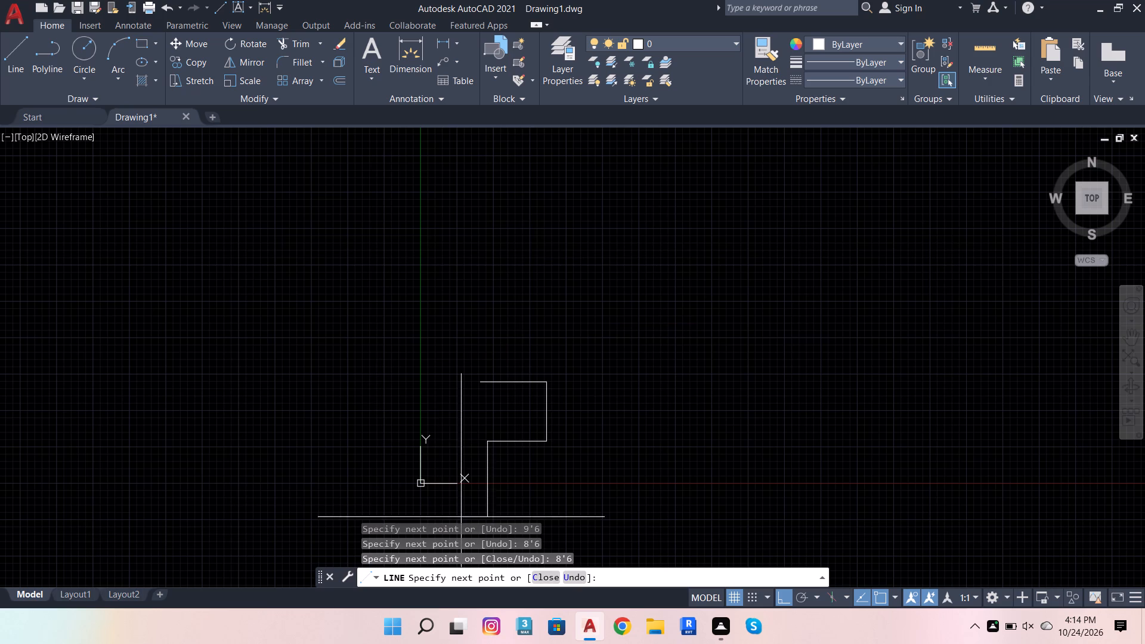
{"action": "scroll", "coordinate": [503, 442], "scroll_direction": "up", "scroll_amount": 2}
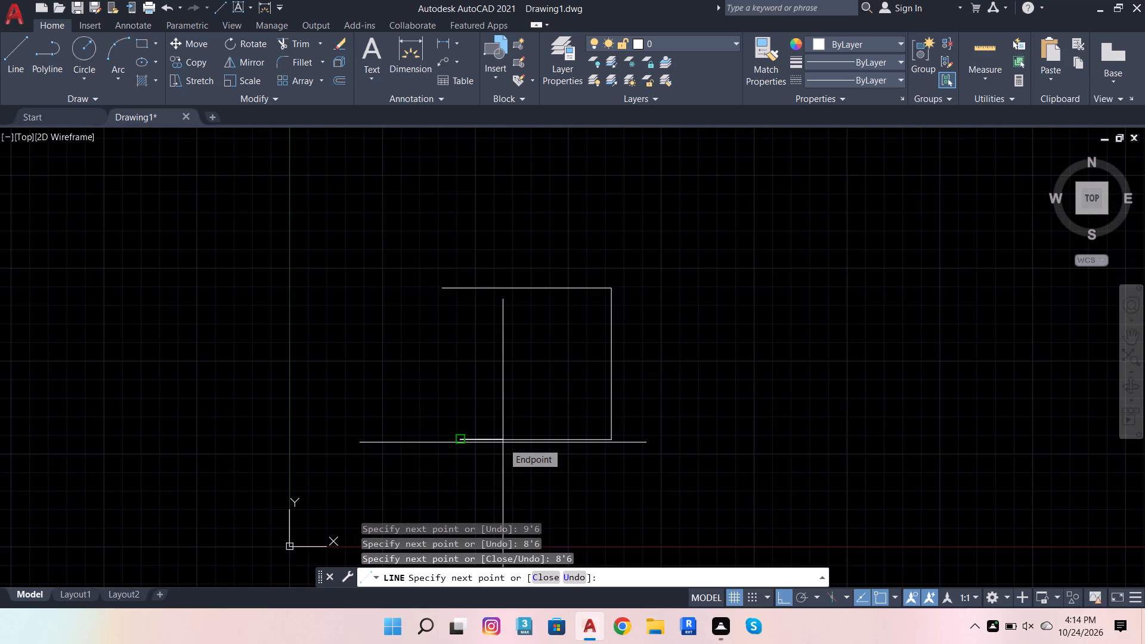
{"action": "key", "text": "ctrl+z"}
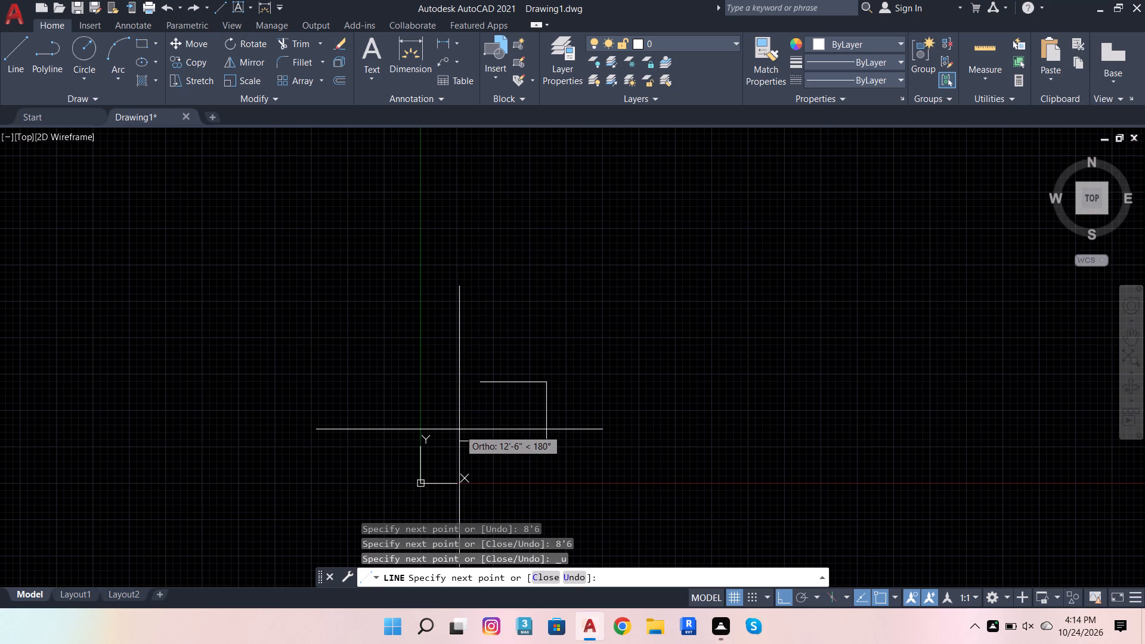
Draw the bottom edge 9'6" leftward and close the rectangle at the start point of the top edge.
{"action": "type", "text": "9'6"}
{"action": "key", "text": "Return"}
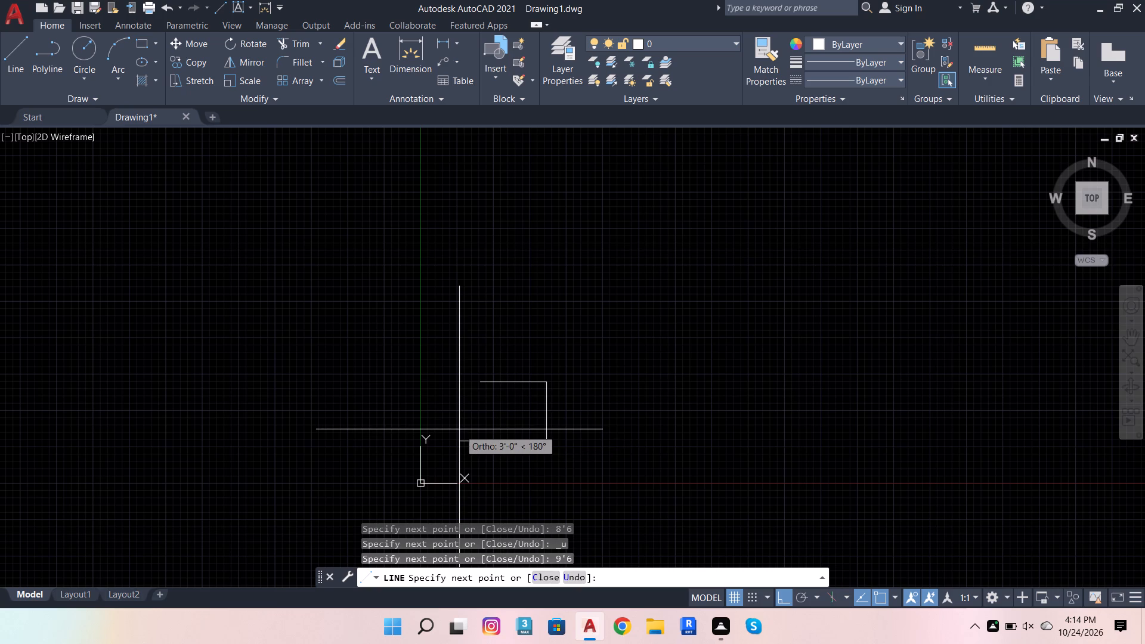
{"action": "left_click", "coordinate": [487, 381]}
{"action": "key", "text": "Escape"}
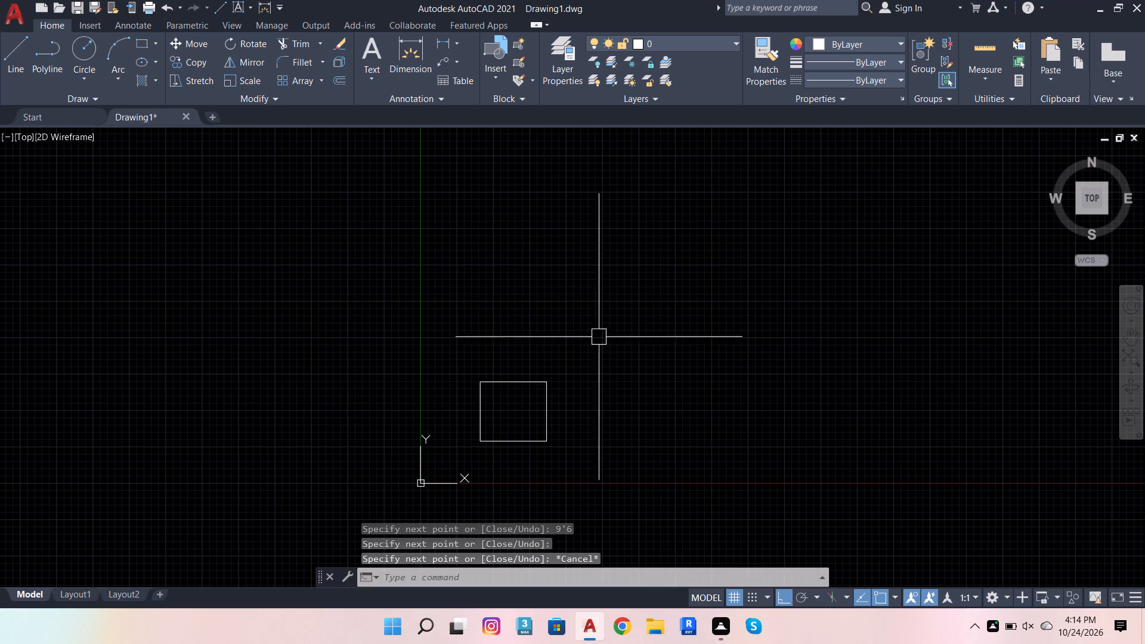
{"action": "scroll", "coordinate": [546, 429], "scroll_direction": "up", "scroll_amount": 3}
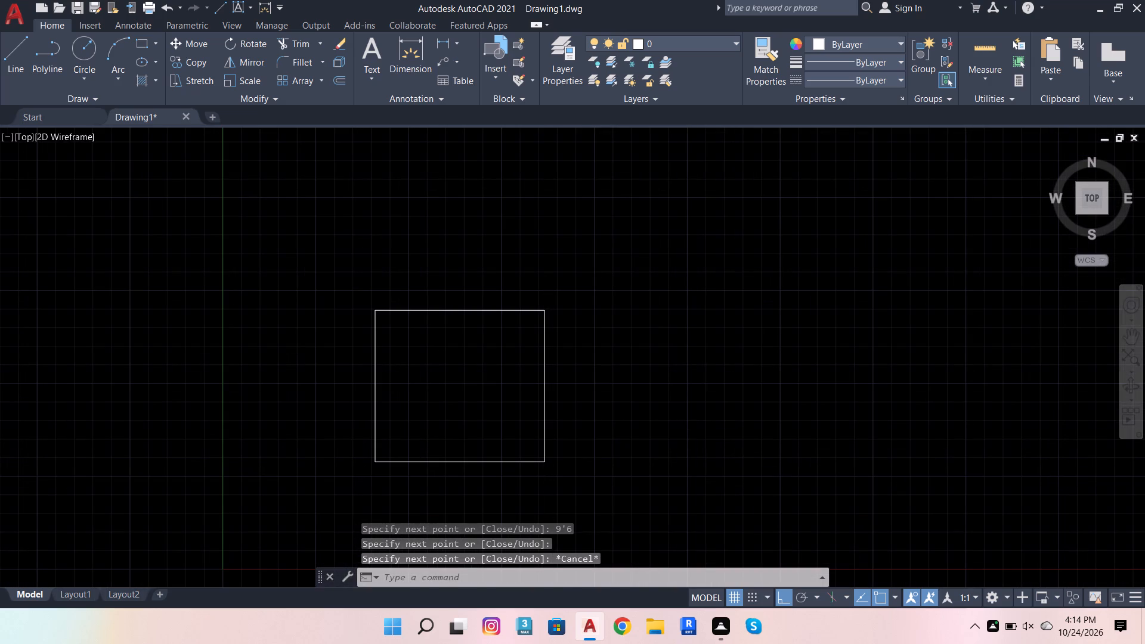
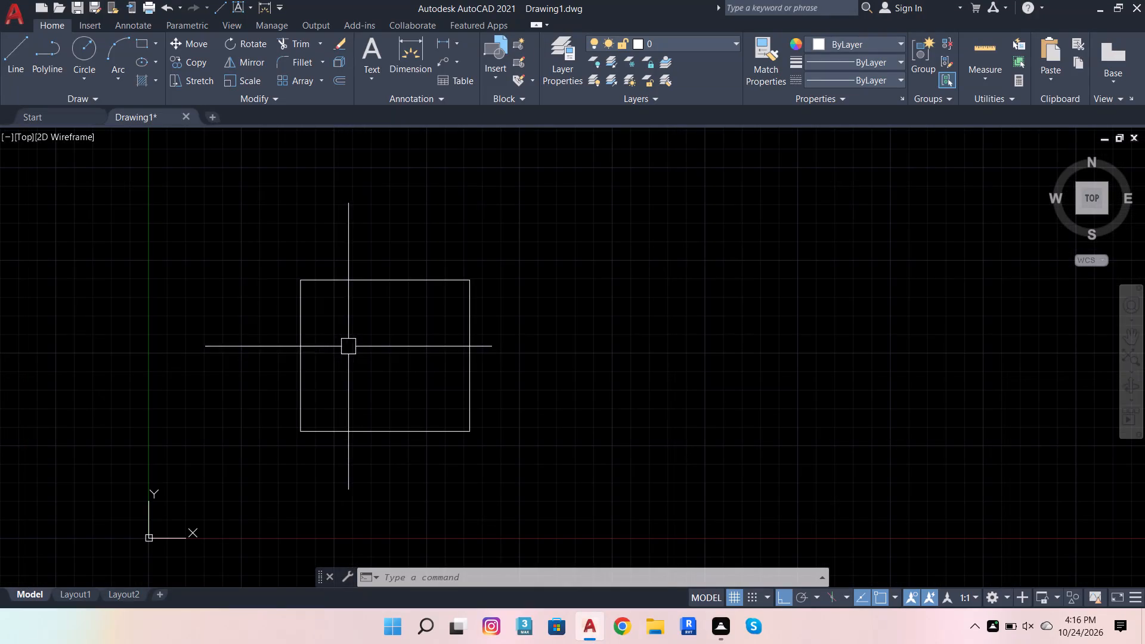
Offset the rectangle's left edge and top edge 1'5" toward the inside of the outline.
{"action": "left_click", "coordinate": [302, 343]}
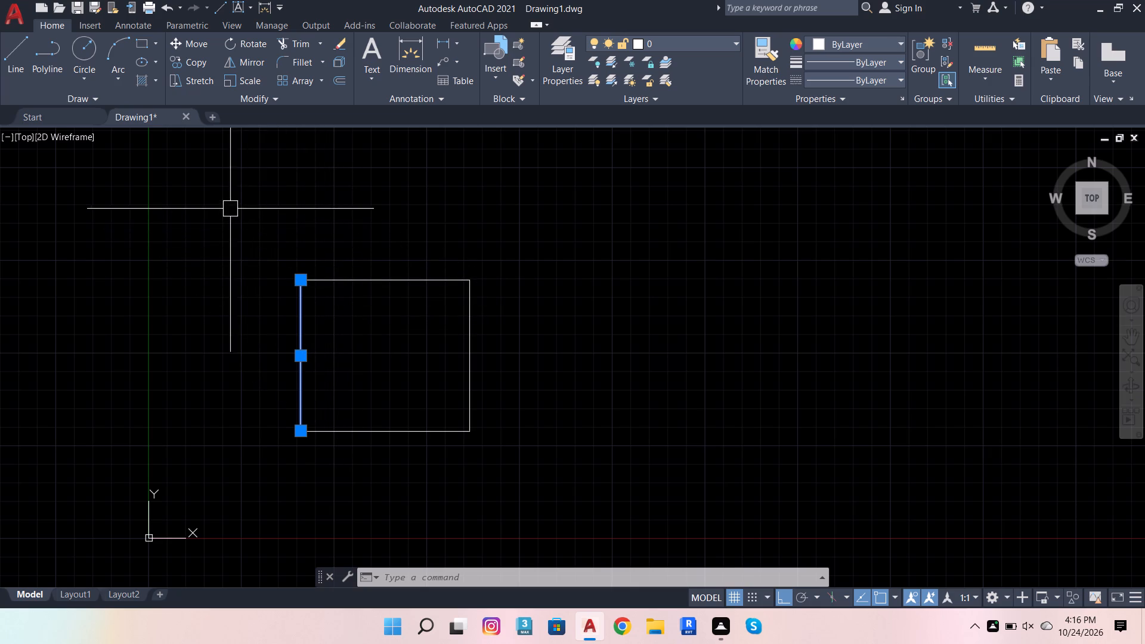
{"action": "left_click", "coordinate": [338, 81]}
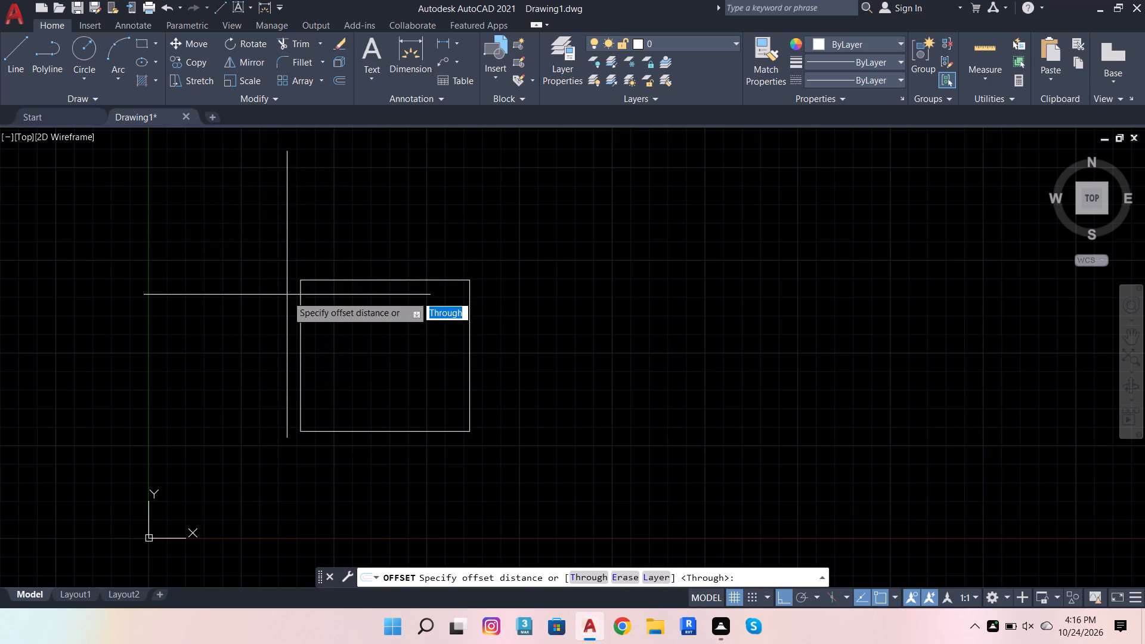
{"action": "left_click", "coordinate": [299, 280]}
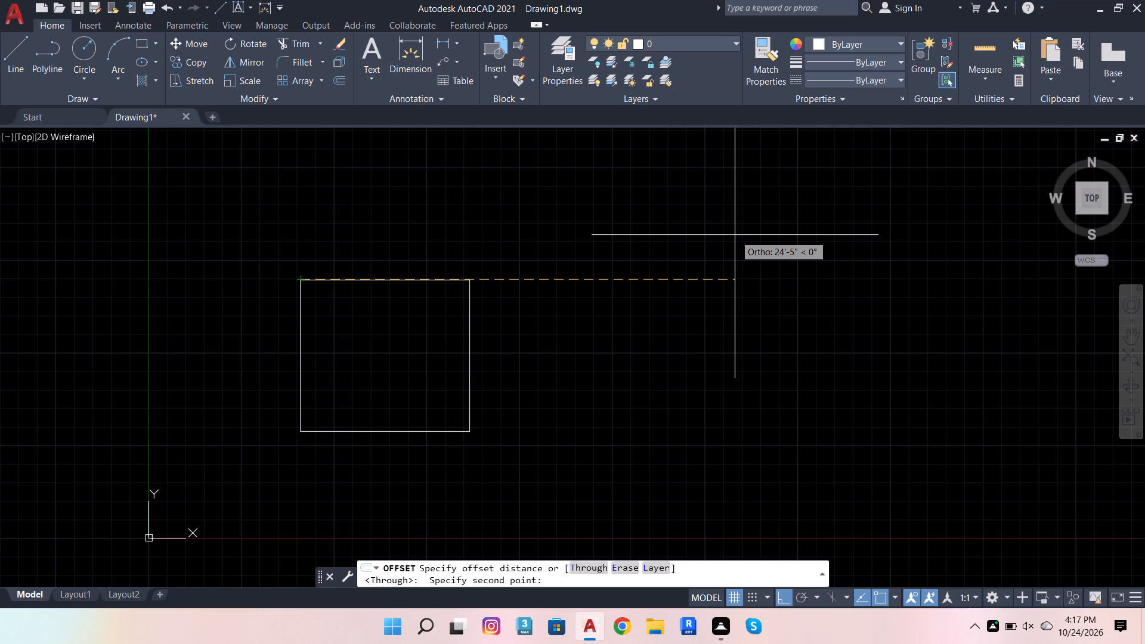
{"action": "type", "text": "1'5"}
{"action": "key", "text": "Return"}
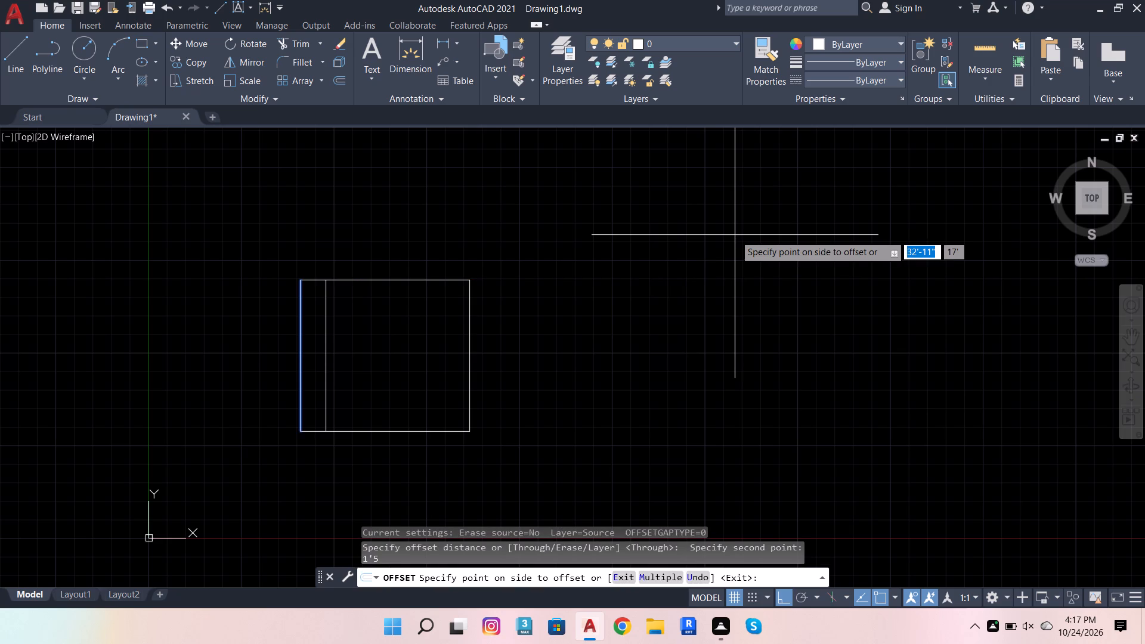
{"action": "left_click", "coordinate": [731, 236]}
{"action": "scroll", "coordinate": [452, 296], "scroll_direction": "up", "scroll_amount": 2}
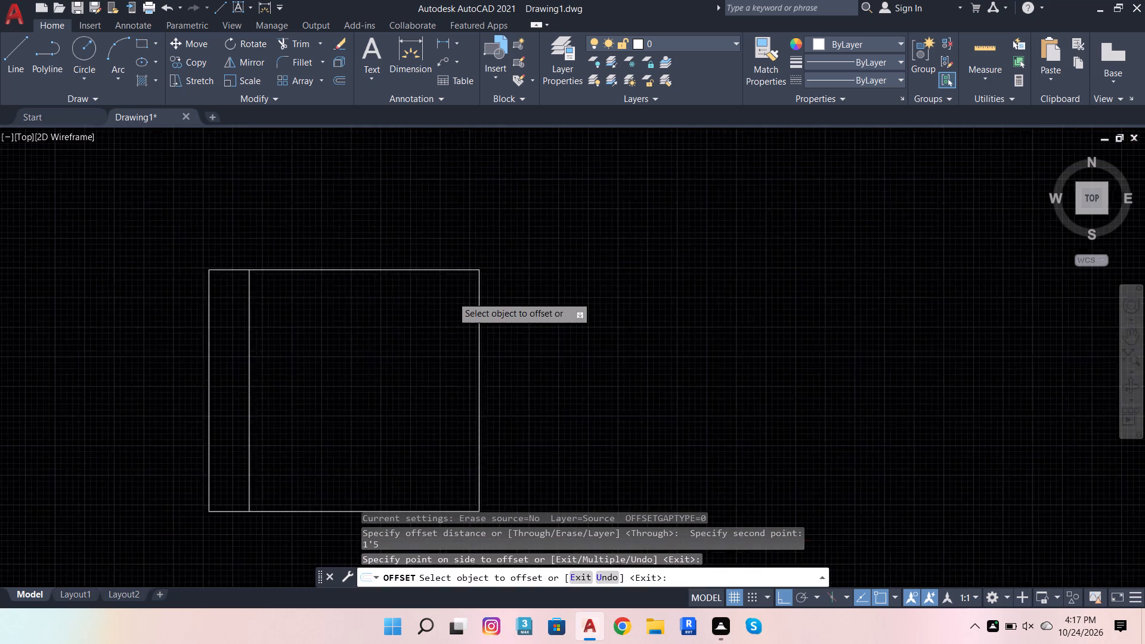
{"action": "left_click_drag", "start_coordinate": [458, 257], "coordinate": [464, 265]}
{"action": "left_click", "coordinate": [458, 297]}
Offset the rectangle's right edge 6" toward the inside of the outline.
{"action": "scroll", "coordinate": [499, 262], "scroll_direction": "down", "scroll_amount": 2}
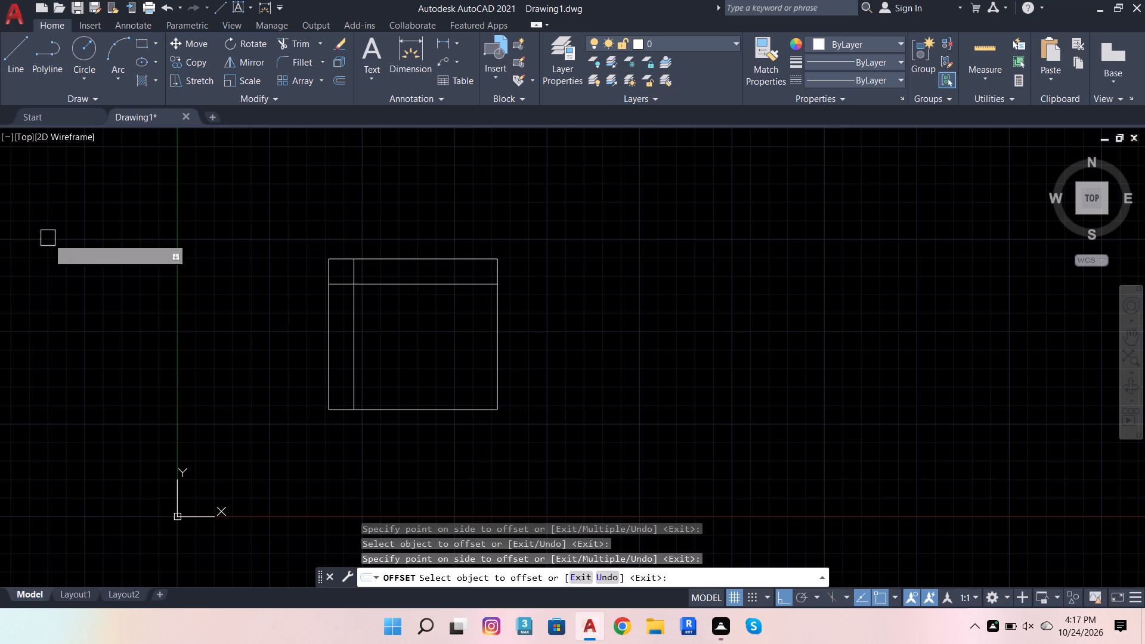
{"action": "left_click", "coordinate": [333, 82]}
{"action": "left_click", "coordinate": [497, 284]}
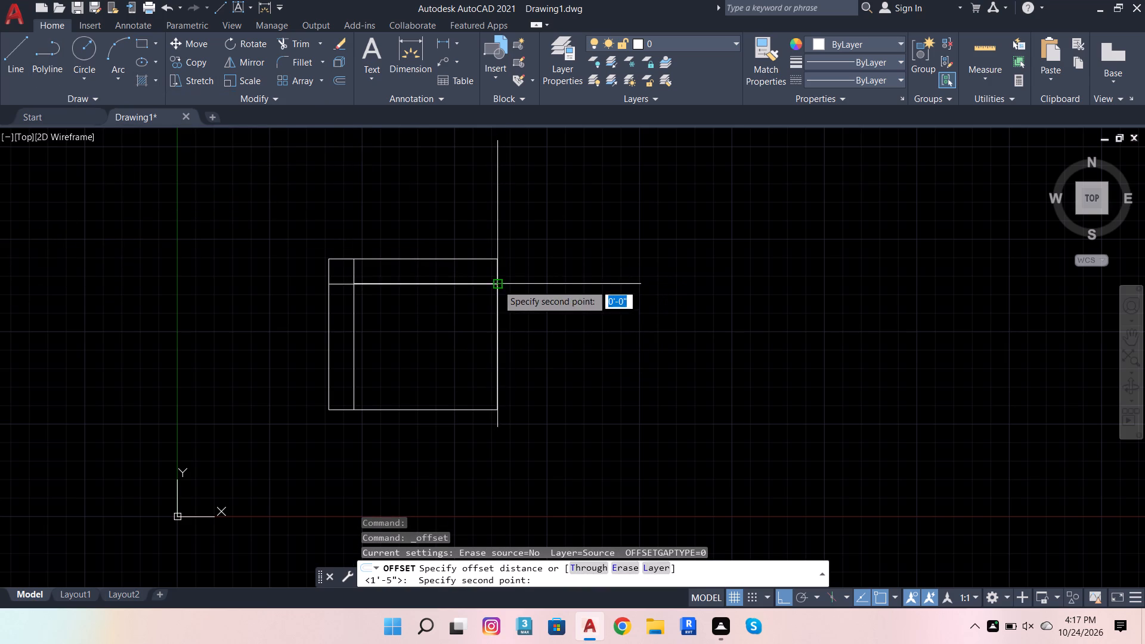
{"action": "key", "text": "6"}
{"action": "key", "text": "Return"}
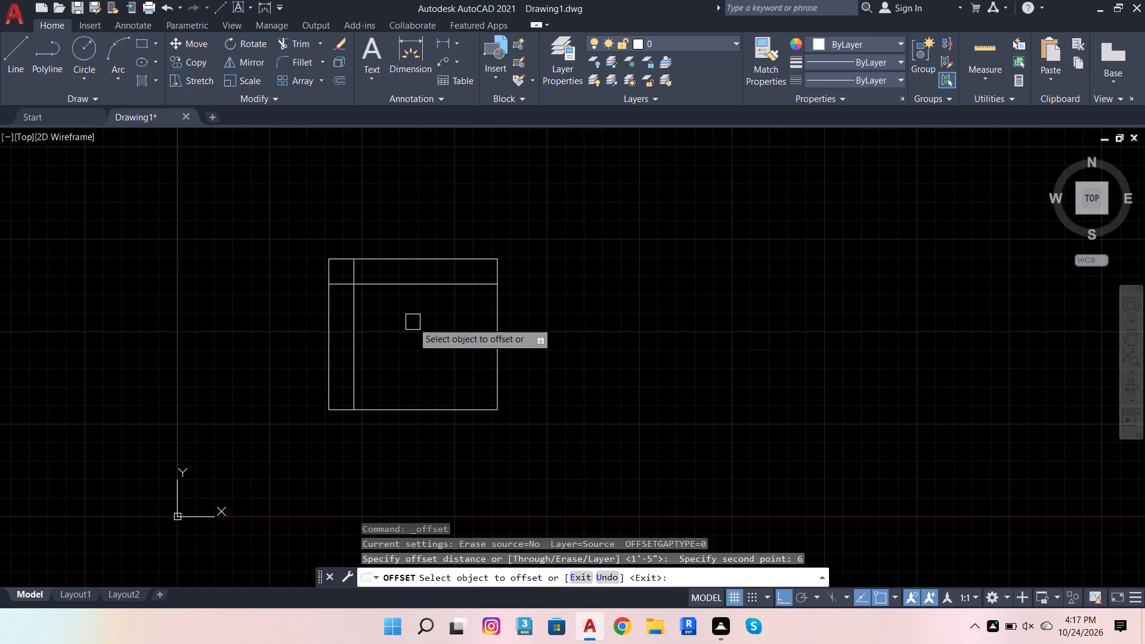
{"action": "left_click", "coordinate": [491, 327]}
{"action": "left_click_drag", "start_coordinate": [414, 339], "coordinate": [410, 325]}
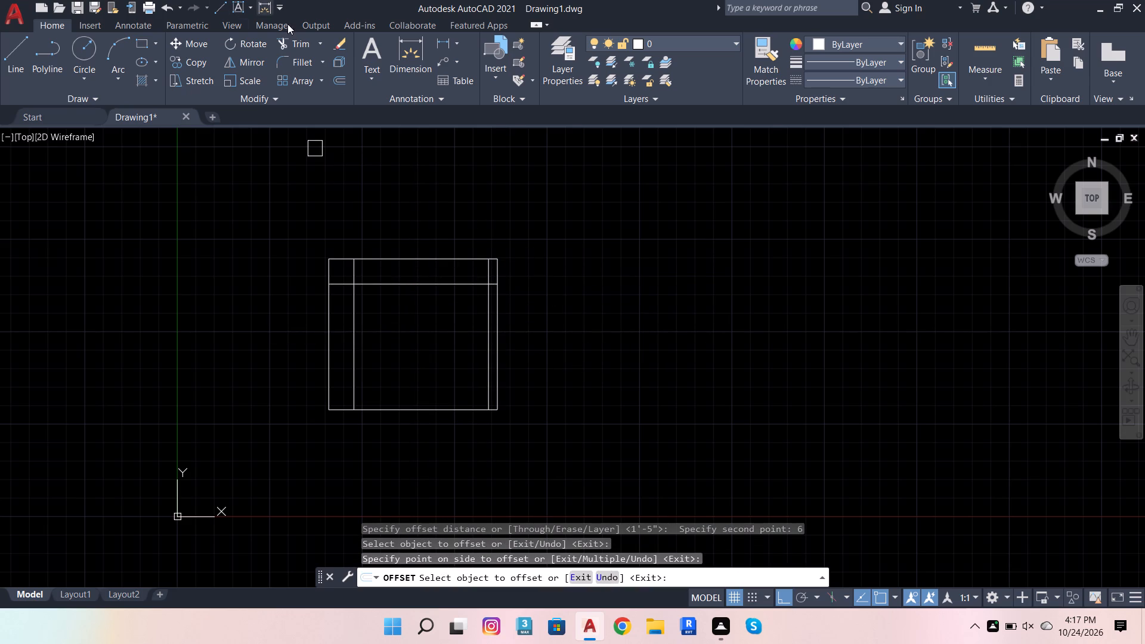
Offset the inner vertical line beside the right edge 3'6" leftward into the rectangle.
{"action": "left_click", "coordinate": [346, 79]}
{"action": "scroll", "coordinate": [484, 292], "scroll_direction": "up", "scroll_amount": 2}
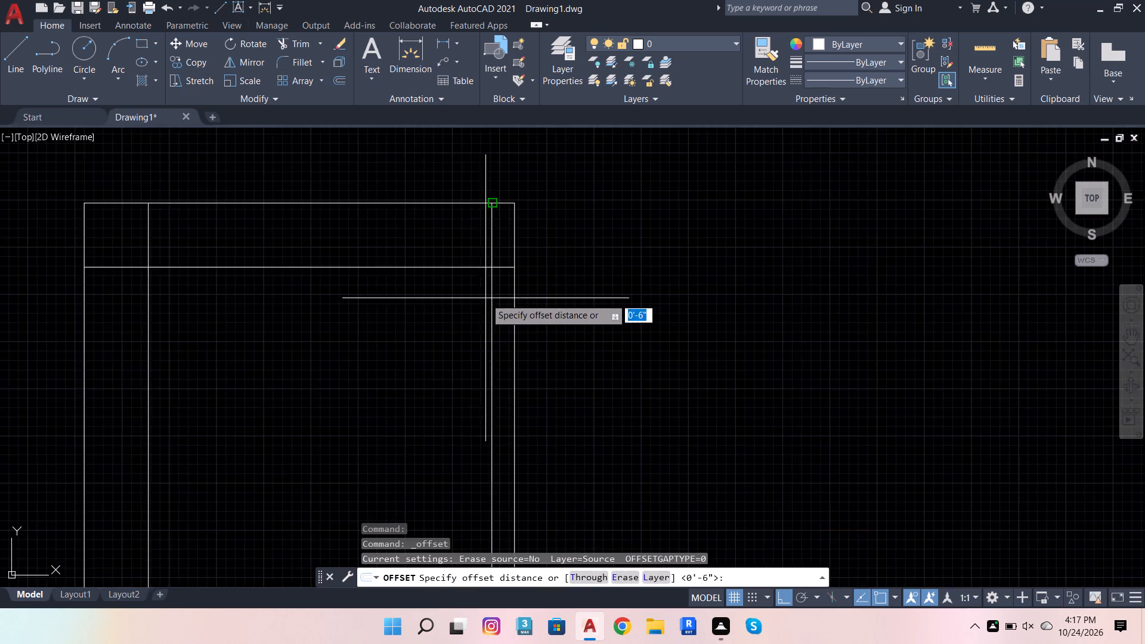
{"action": "scroll", "coordinate": [485, 298], "scroll_direction": "up", "scroll_amount": 1}
{"action": "left_click", "coordinate": [491, 252]}
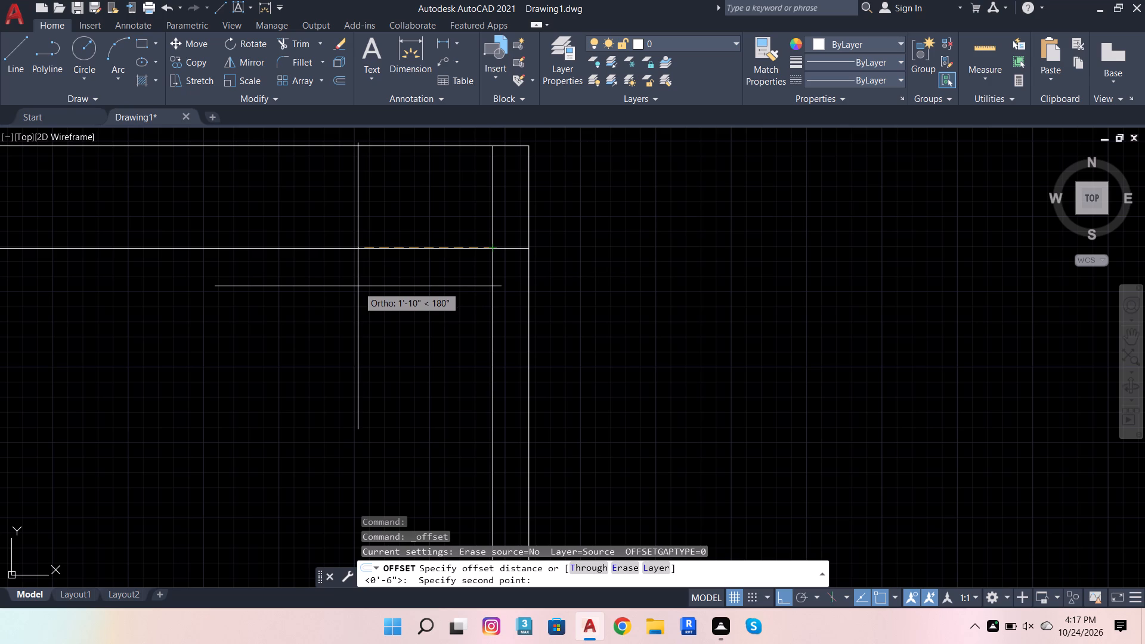
{"action": "key", "text": "3"}
{"action": "type", "text": "'6"}
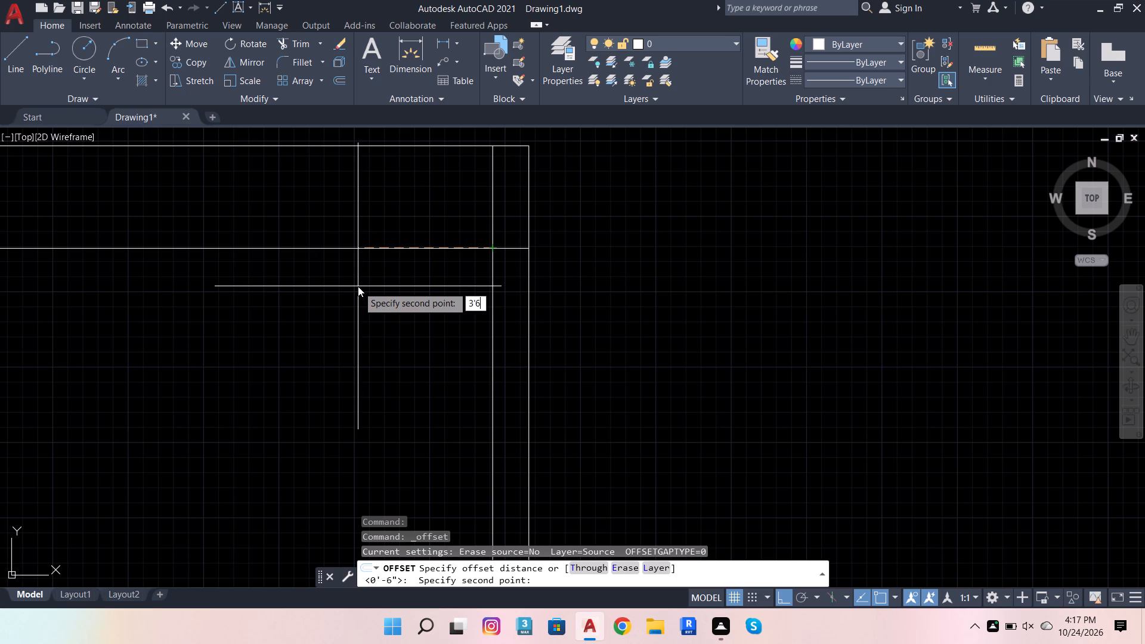
{"action": "key", "text": "Return"}
{"action": "scroll", "coordinate": [398, 286], "scroll_direction": "down", "scroll_amount": 1}
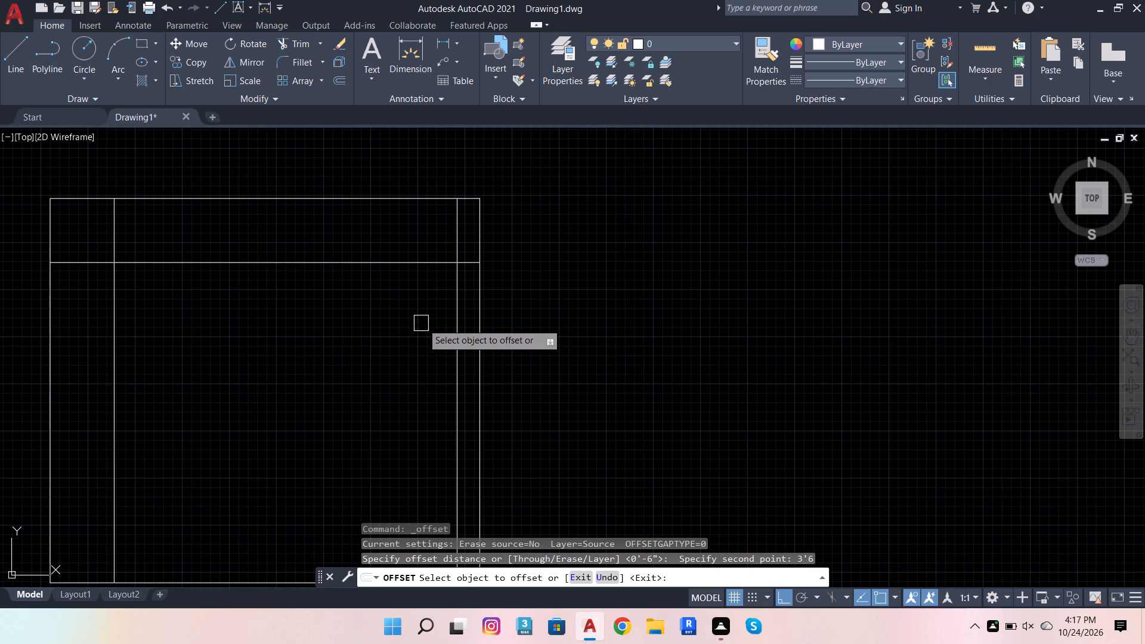
{"action": "left_click", "coordinate": [457, 335]}
{"action": "left_click", "coordinate": [301, 326]}
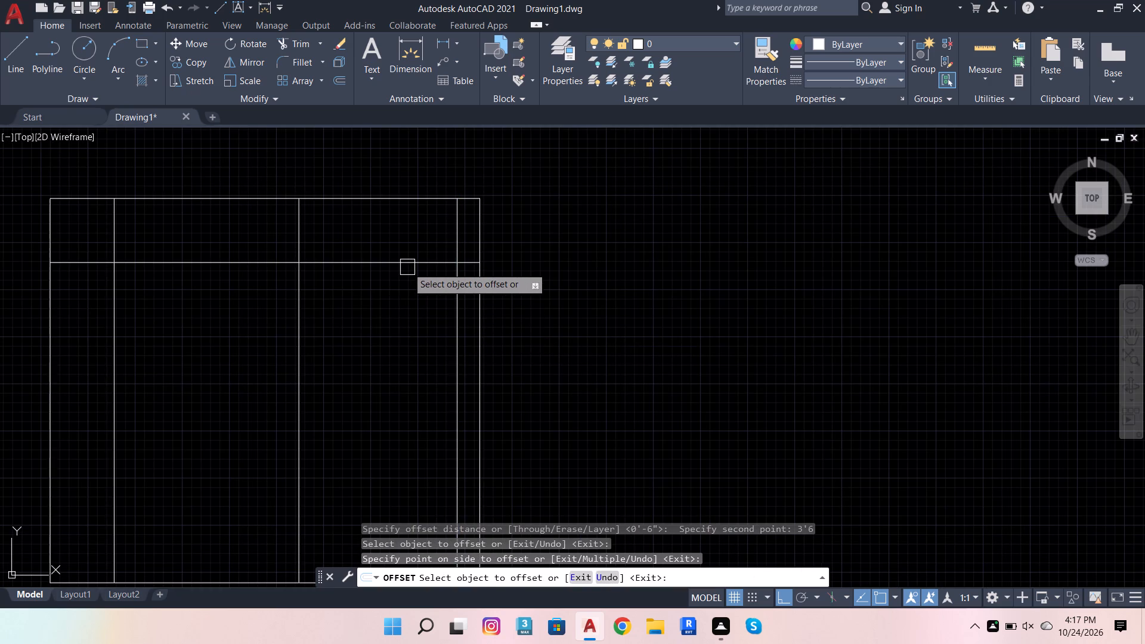
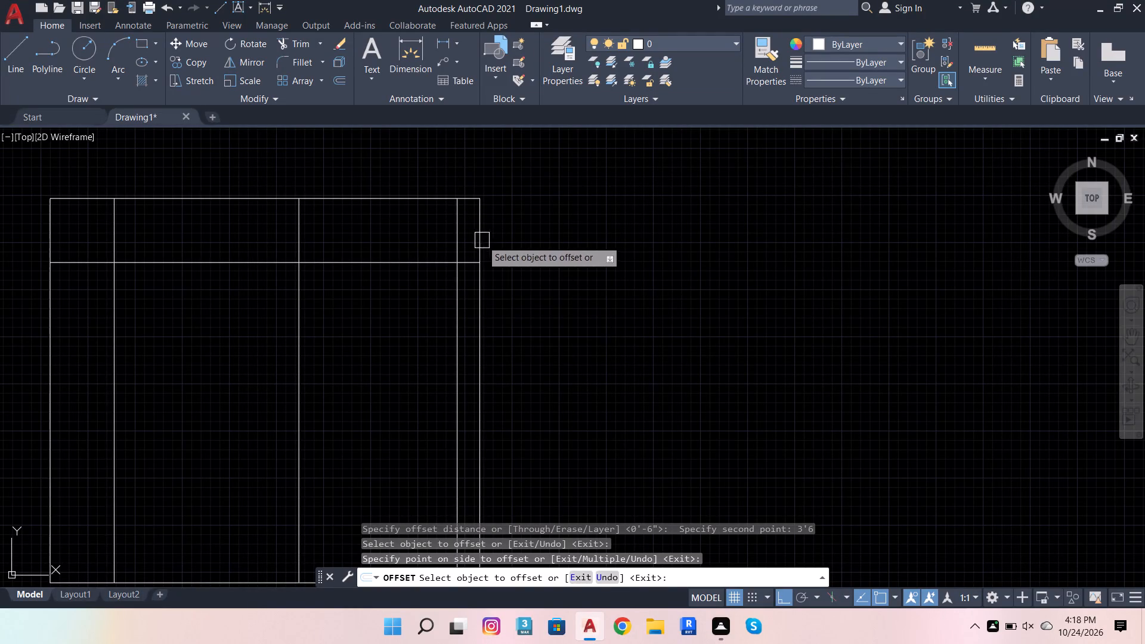
Trim away the part of the rectangle's right edge below the inner horizontal line.
{"action": "left_click", "coordinate": [301, 42]}
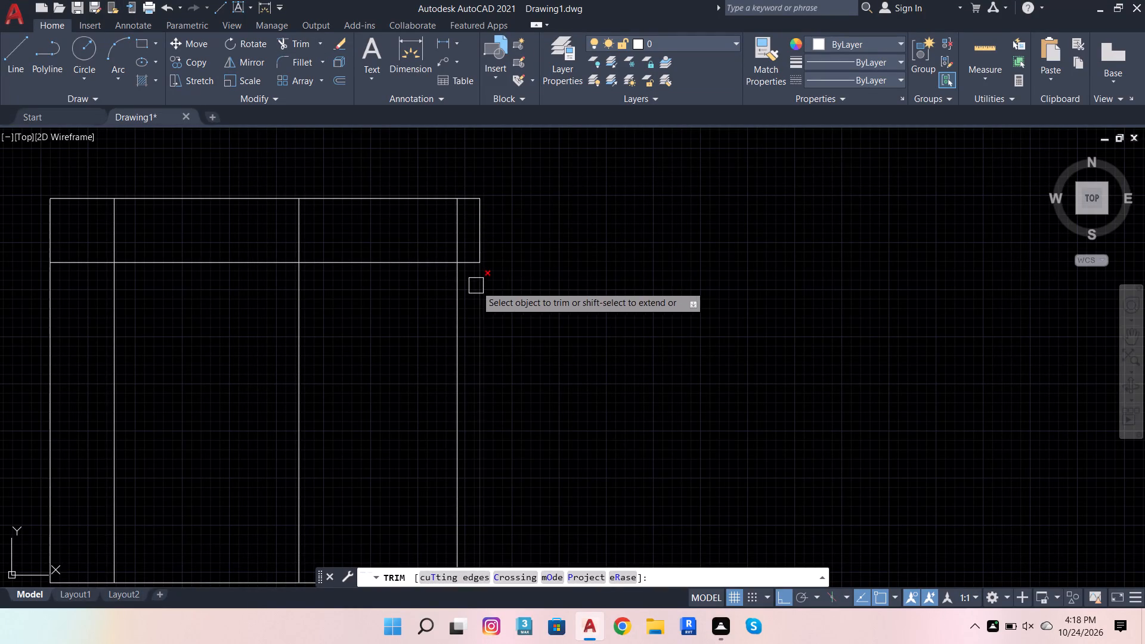
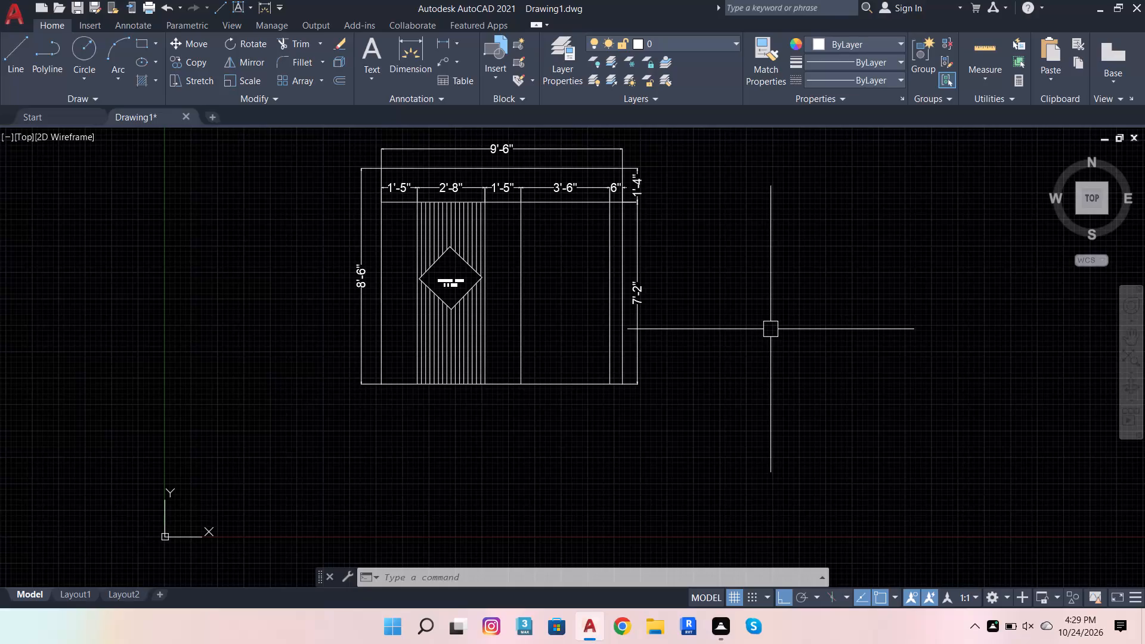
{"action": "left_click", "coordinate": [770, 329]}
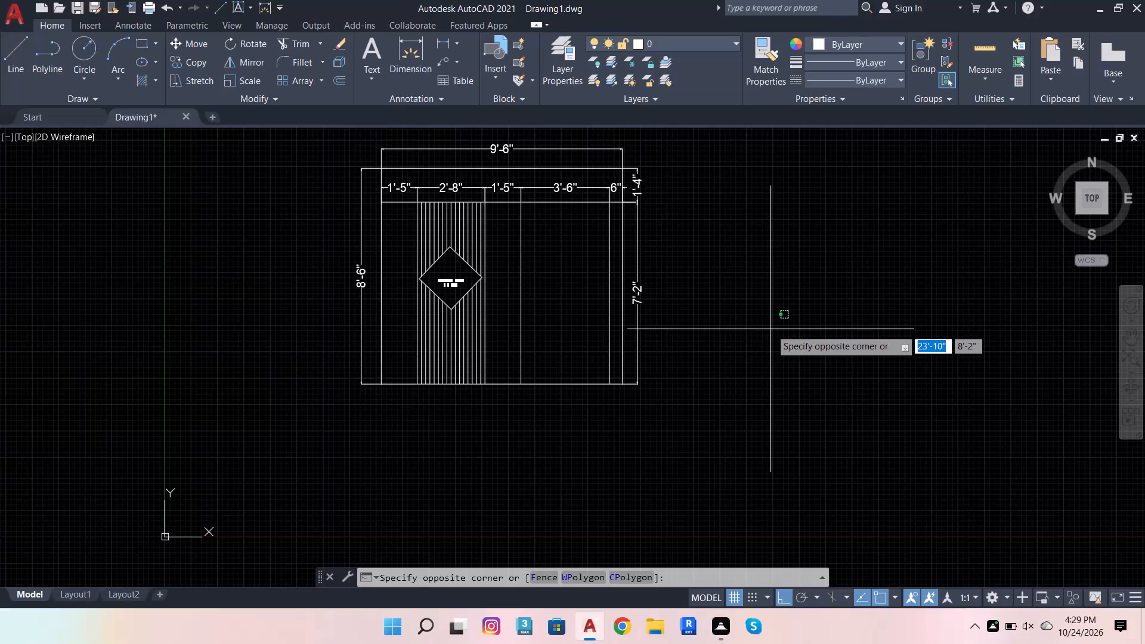
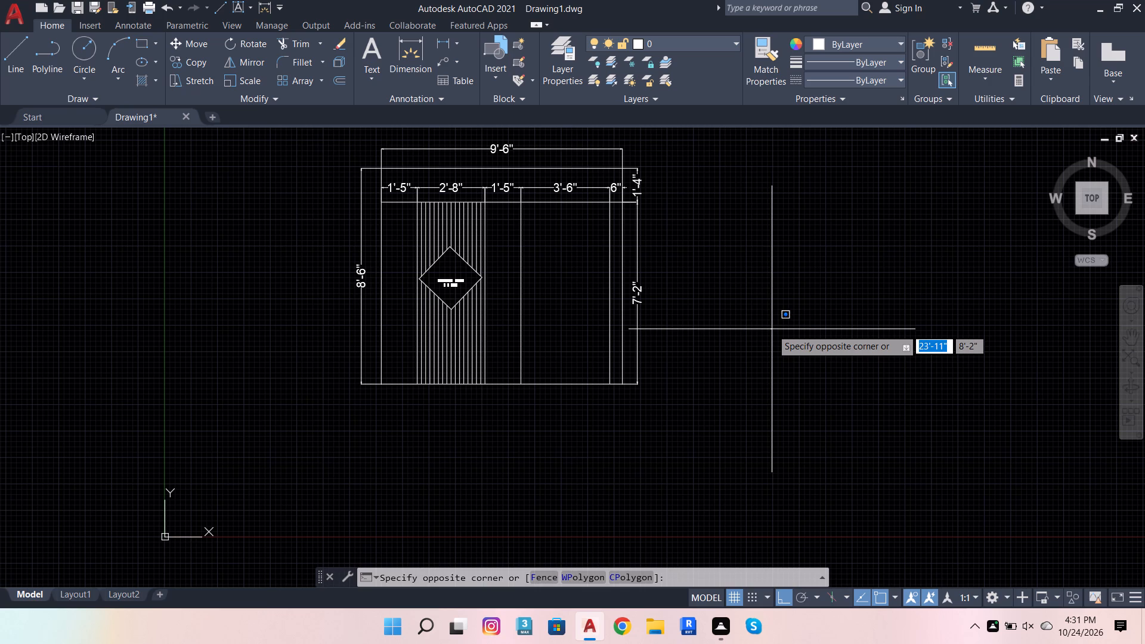
Offset the layout's bottom horizontal line 1" upward, into the layout.
{"action": "scroll", "coordinate": [509, 416], "scroll_direction": "up", "scroll_amount": 1}
{"action": "left_click", "coordinate": [805, 468]}
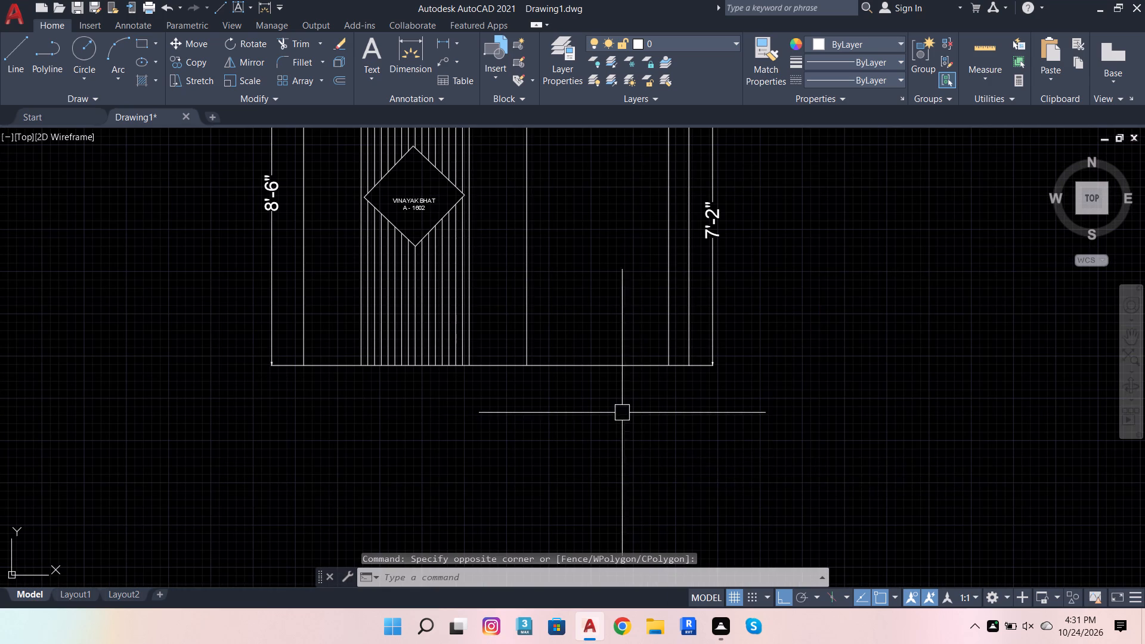
{"action": "left_click", "coordinate": [633, 377]}
{"action": "left_click", "coordinate": [621, 348]}
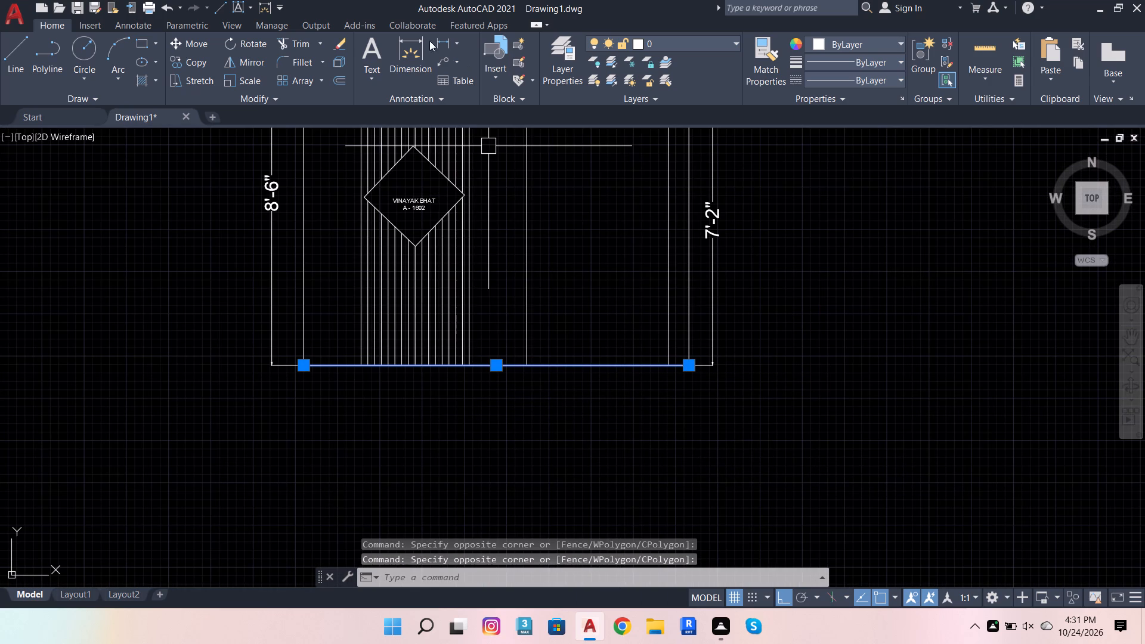
{"action": "left_click", "coordinate": [336, 82]}
{"action": "left_click", "coordinate": [312, 366]}
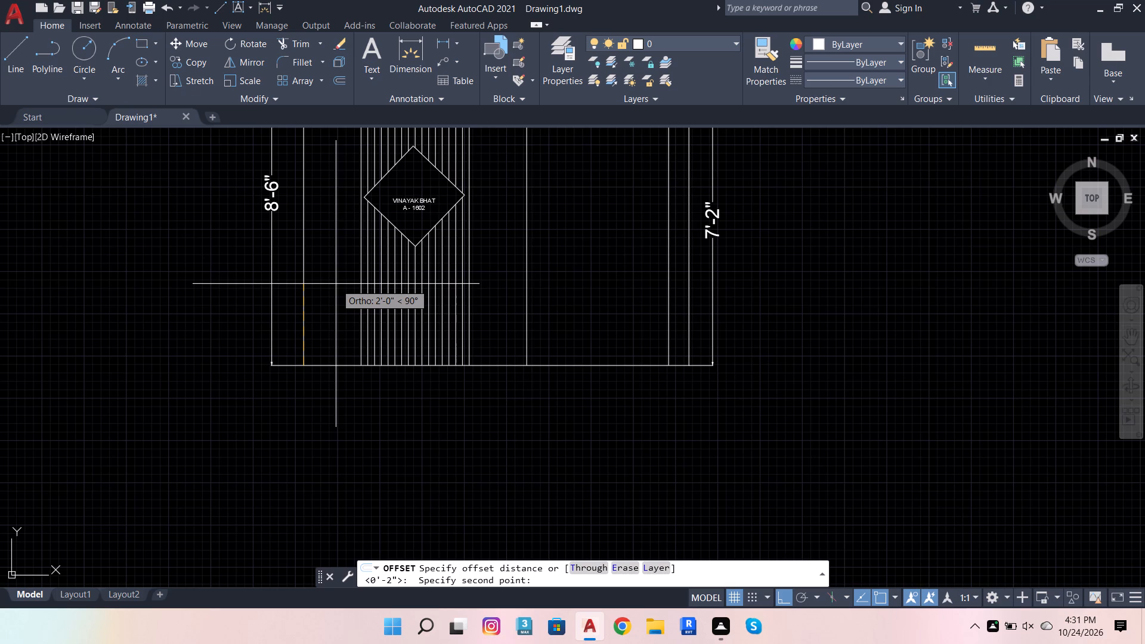
{"action": "key", "text": "1"}
{"action": "key", "text": "Return"}
{"action": "left_click", "coordinate": [336, 284]}
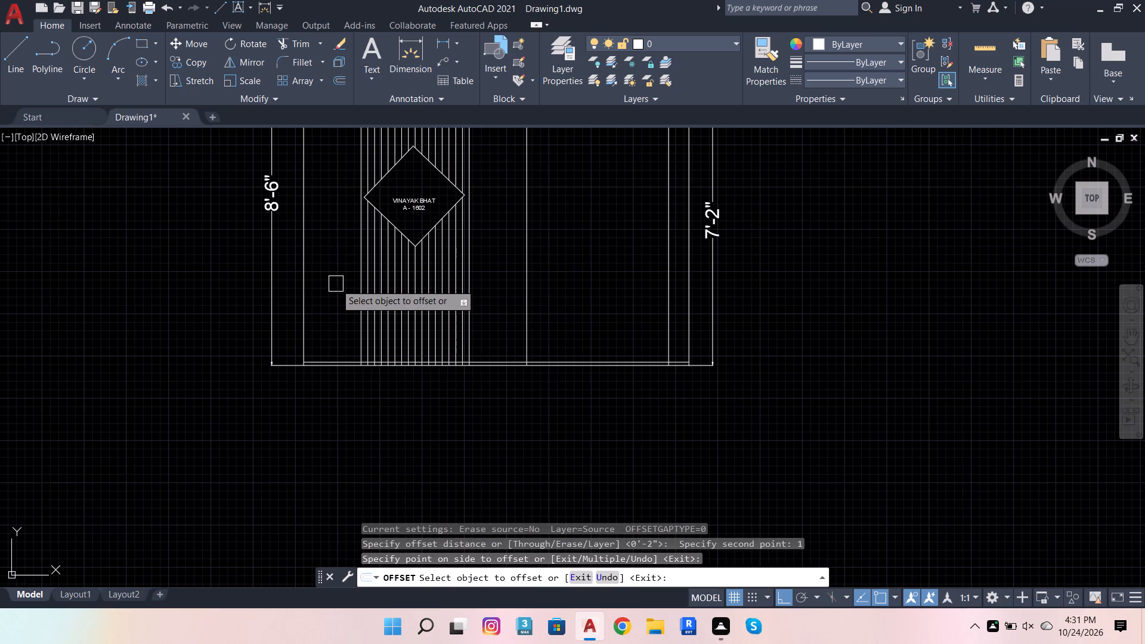
Trim the vertical stripe lines of the 2'-8" column between the 1" offset line and the bottom line.
{"action": "left_click", "coordinate": [280, 39]}
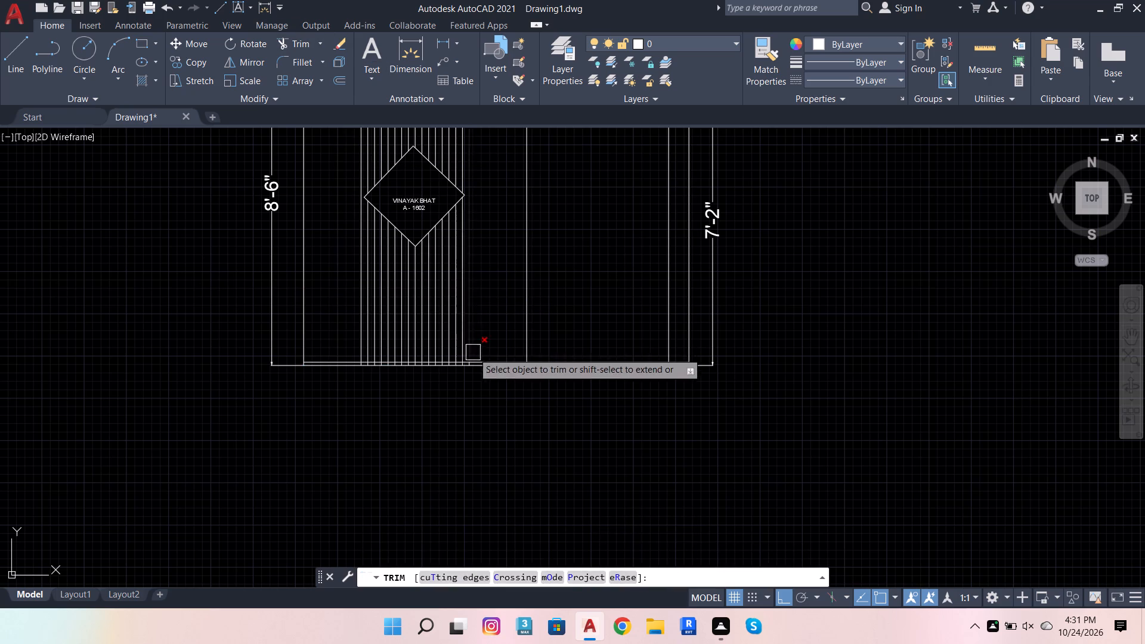
{"action": "scroll", "coordinate": [473, 352], "scroll_direction": "up", "scroll_amount": 4}
{"action": "left_click", "coordinate": [475, 400]}
{"action": "scroll", "coordinate": [478, 400], "scroll_direction": "down", "scroll_amount": 1}
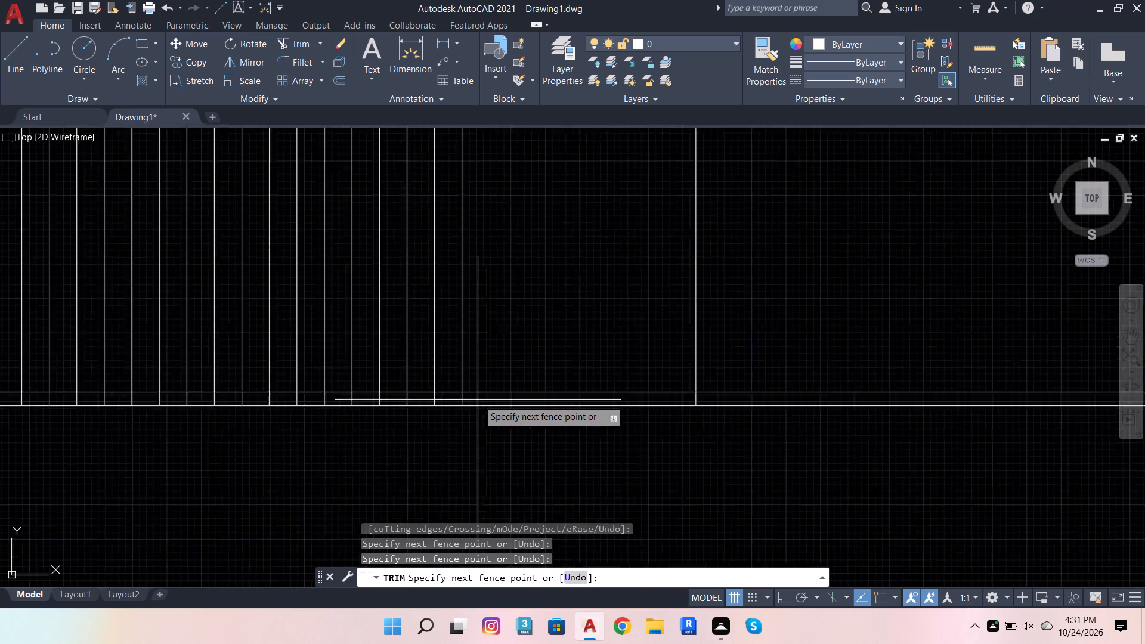
{"action": "scroll", "coordinate": [478, 400], "scroll_direction": "down", "scroll_amount": 1}
{"action": "scroll", "coordinate": [237, 398], "scroll_direction": "up", "scroll_amount": 2}
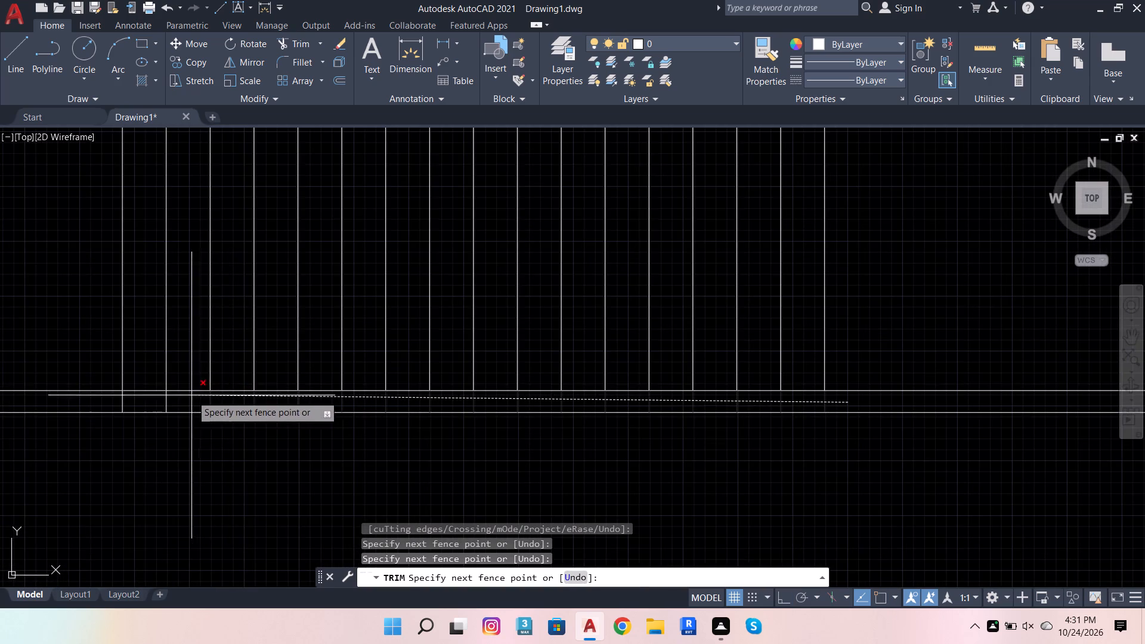
{"action": "left_click", "coordinate": [103, 405]}
Trim the segment of the 1" offset line that crosses the 3'-6" bay.
{"action": "scroll", "coordinate": [233, 408], "scroll_direction": "down", "scroll_amount": 3}
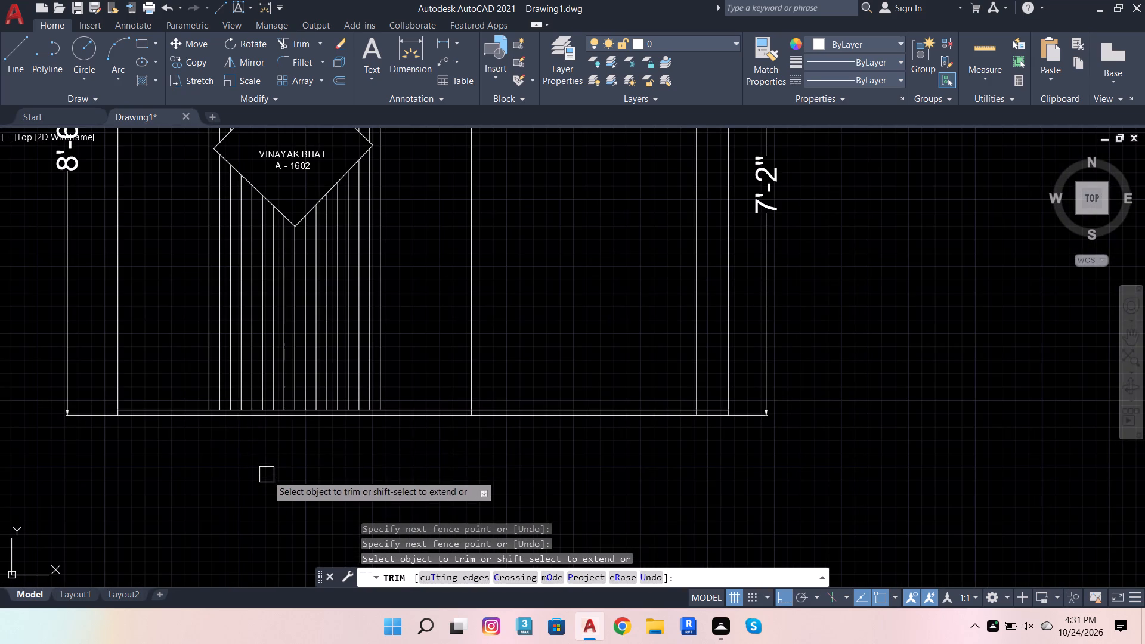
{"action": "scroll", "coordinate": [406, 426], "scroll_direction": "up", "scroll_amount": 2}
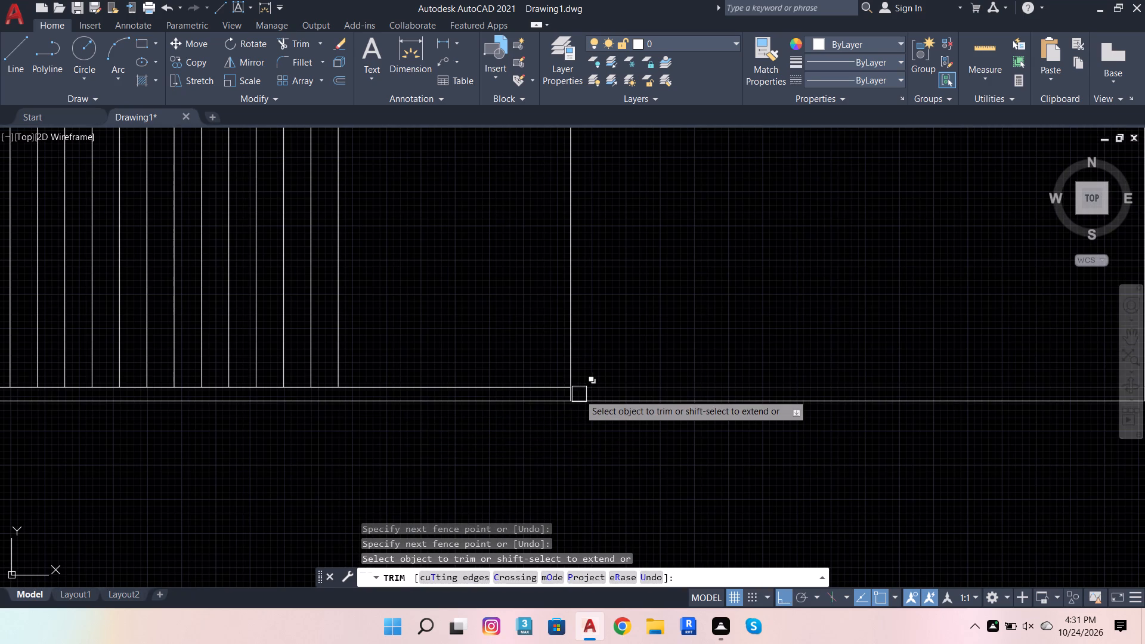
{"action": "left_click", "coordinate": [596, 387]}
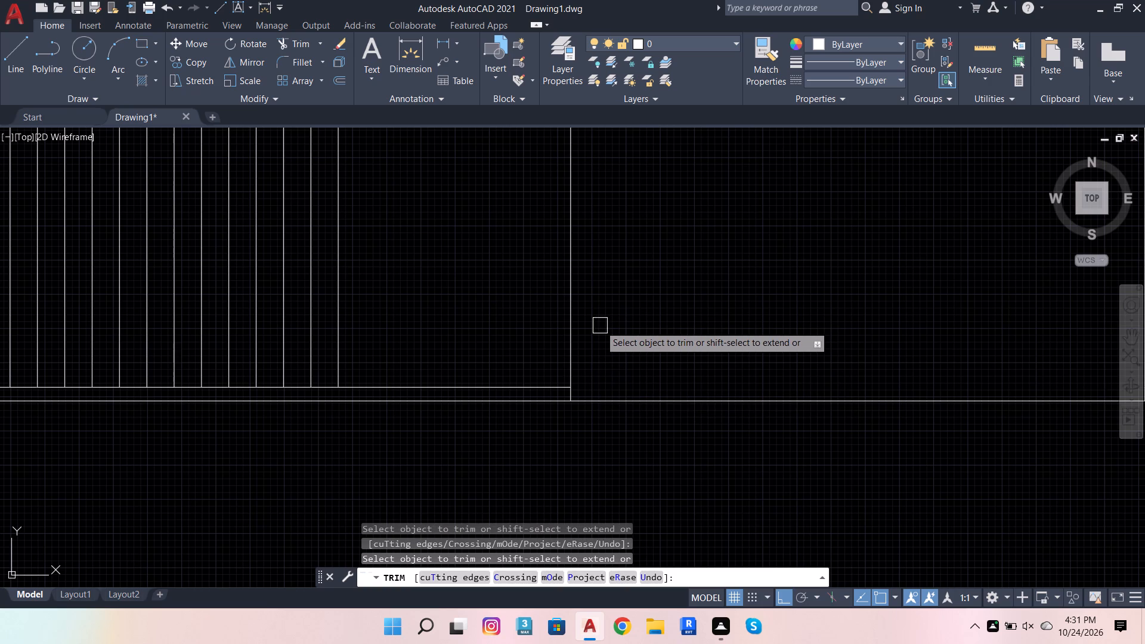
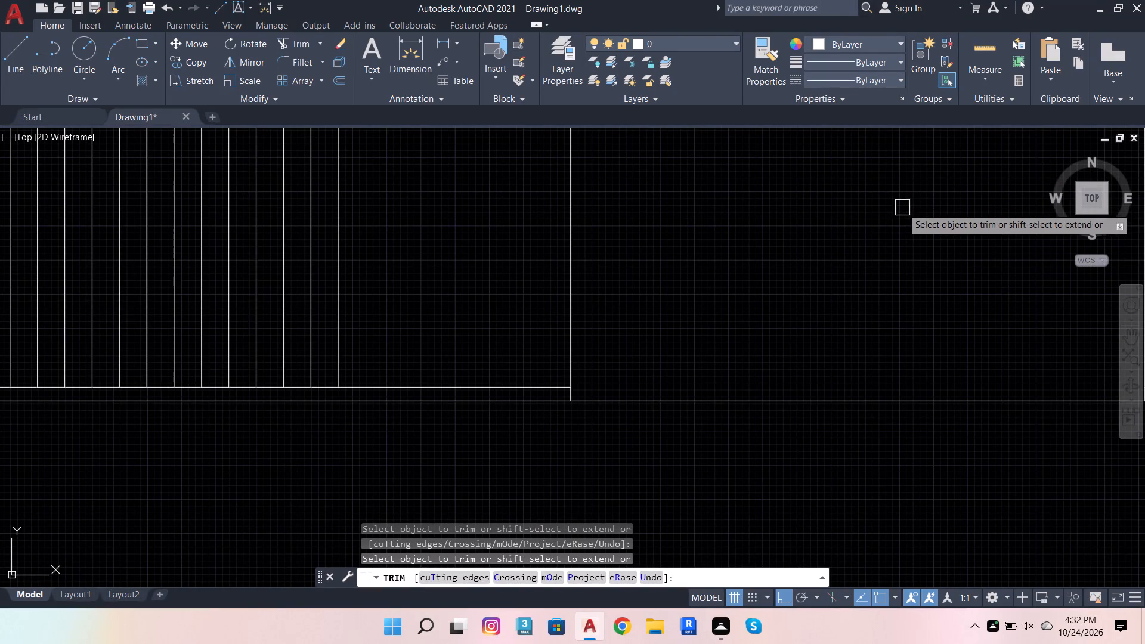
Offset the horizontal line at the base of the 1'-4" band 4" downward.
{"action": "scroll", "coordinate": [981, 159], "scroll_direction": "down", "scroll_amount": 3}
{"action": "scroll", "coordinate": [861, 285], "scroll_direction": "down", "scroll_amount": 2}
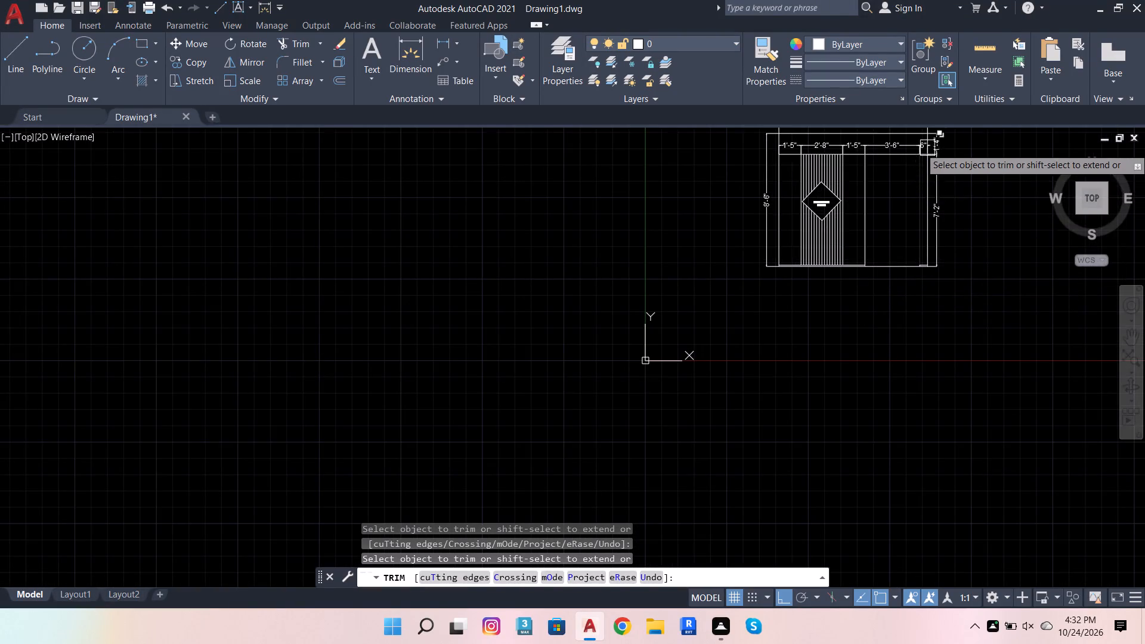
{"action": "scroll", "coordinate": [931, 129], "scroll_direction": "up", "scroll_amount": 5}
{"action": "scroll", "coordinate": [898, 191], "scroll_direction": "down", "scroll_amount": 2}
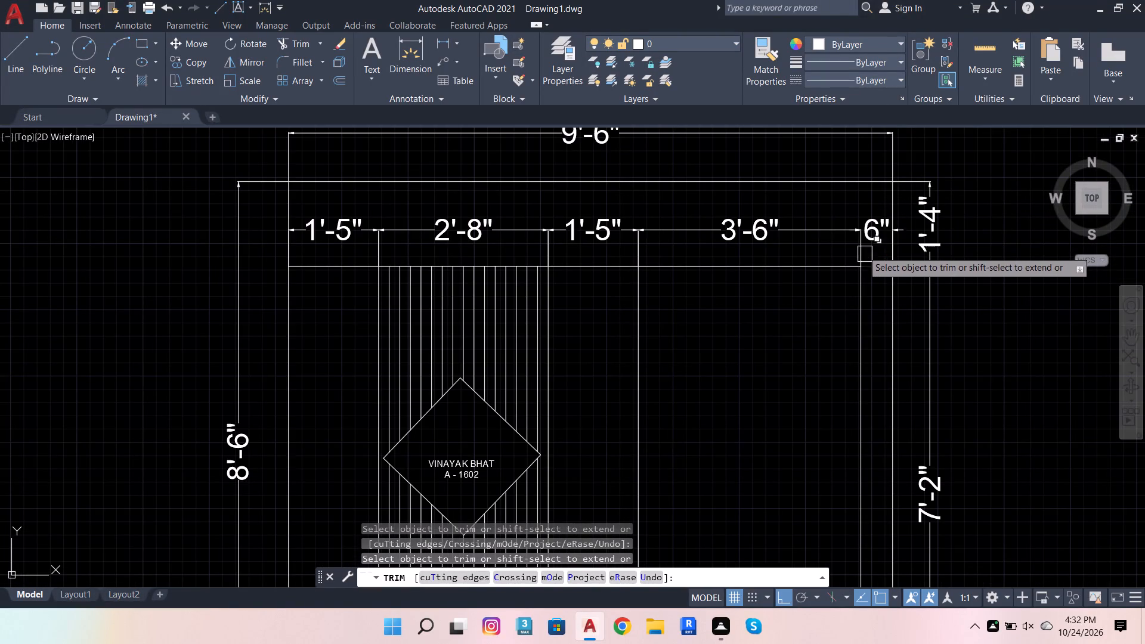
{"action": "left_click", "coordinate": [343, 80]}
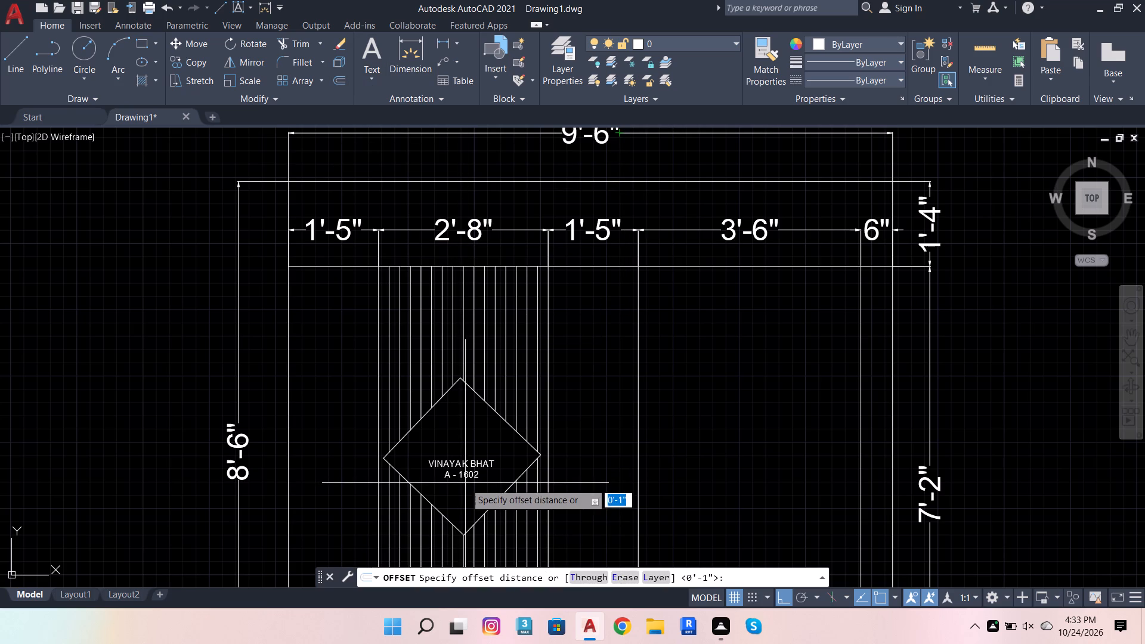
{"action": "scroll", "coordinate": [507, 494], "scroll_direction": "down", "scroll_amount": 2}
{"action": "scroll", "coordinate": [592, 431], "scroll_direction": "up", "scroll_amount": 1}
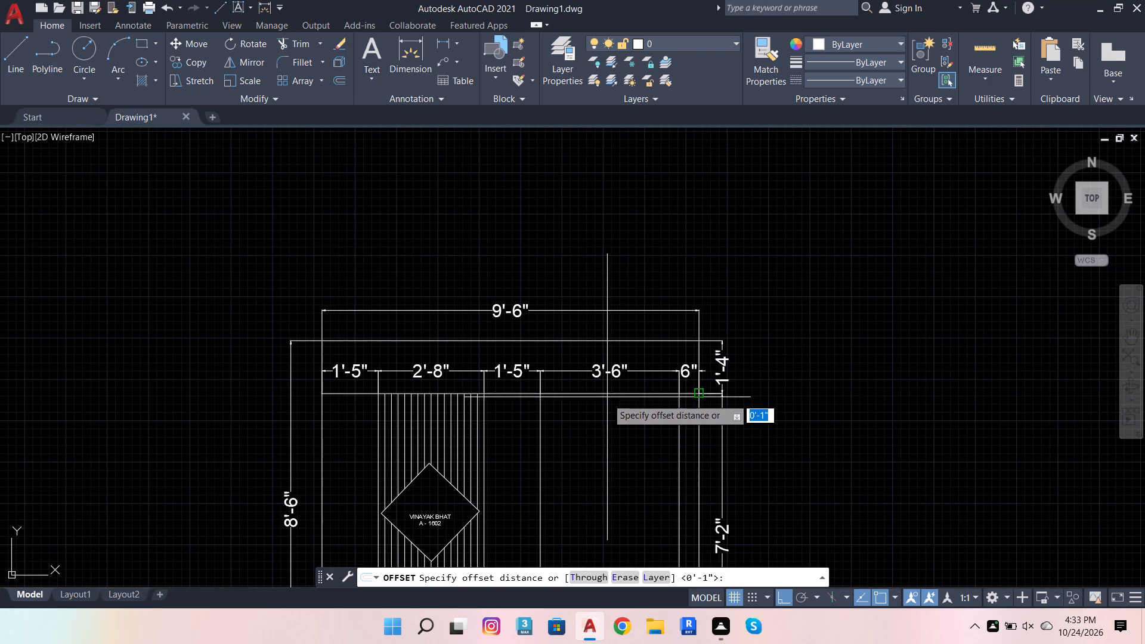
{"action": "left_click", "coordinate": [607, 398]}
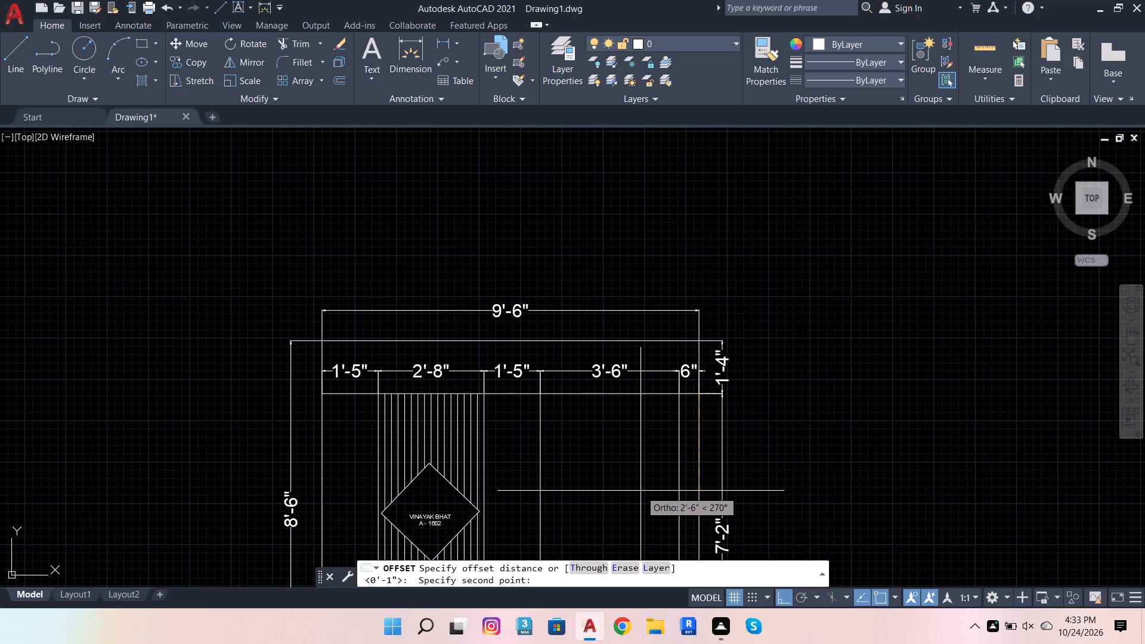
{"action": "key", "text": "4"}
{"action": "key", "text": "Return"}
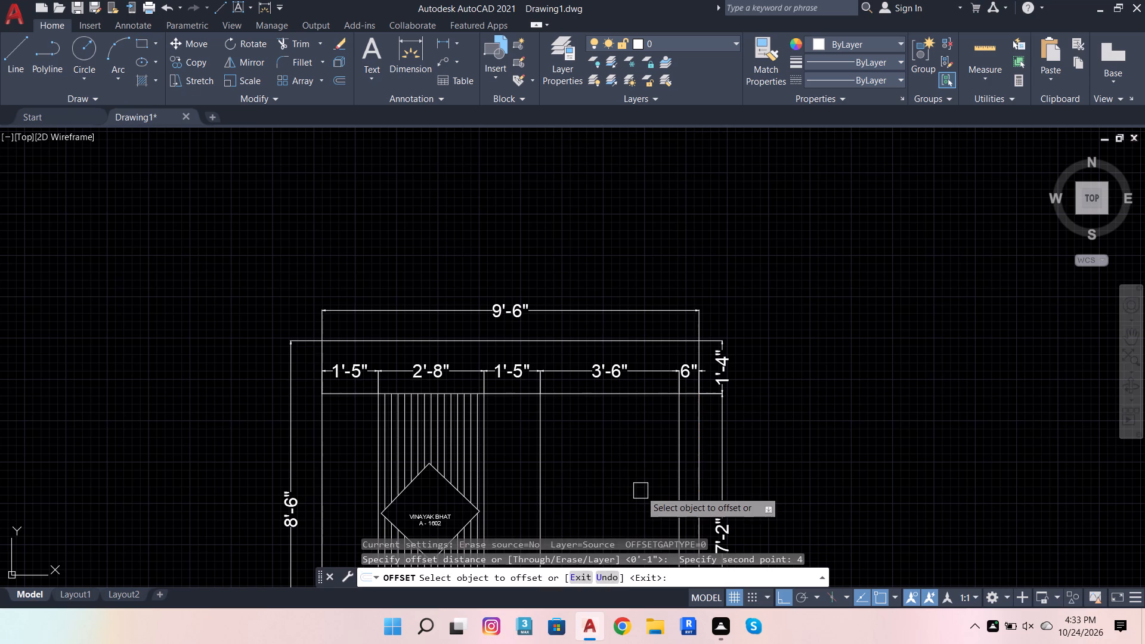
{"action": "left_click", "coordinate": [621, 397]}
{"action": "left_click", "coordinate": [616, 438]}
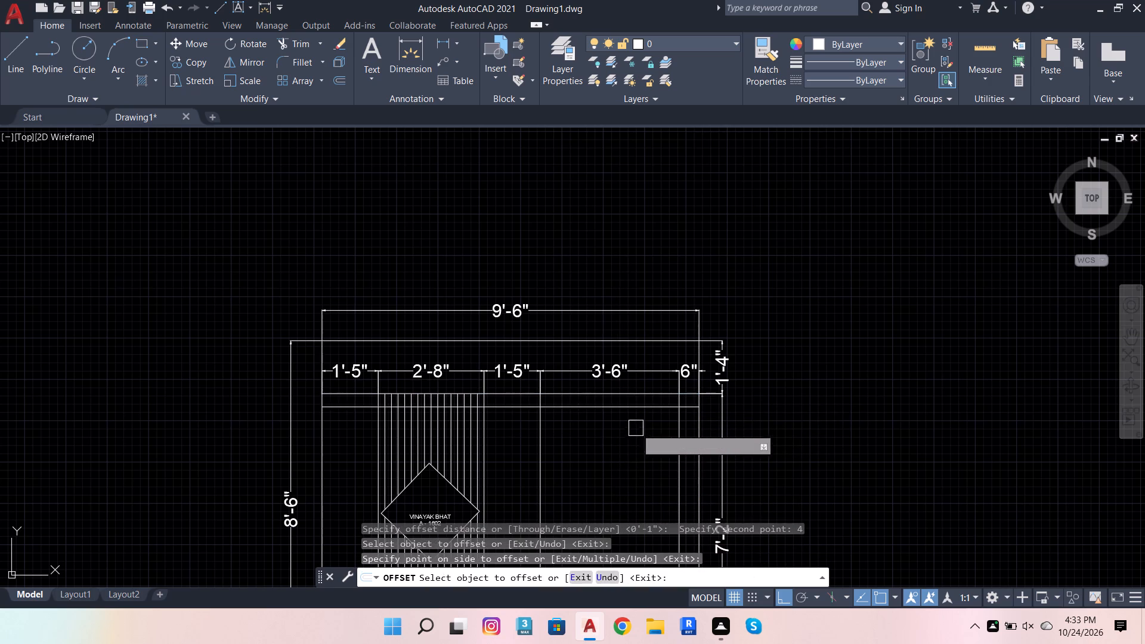
Offset both vertical side lines of the 3'-6" bay 4" inward.
{"action": "scroll", "coordinate": [654, 417], "scroll_direction": "down", "scroll_amount": 1}
{"action": "scroll", "coordinate": [650, 448], "scroll_direction": "up", "scroll_amount": 2}
{"action": "left_click", "coordinate": [695, 434]}
{"action": "left_click", "coordinate": [609, 434]}
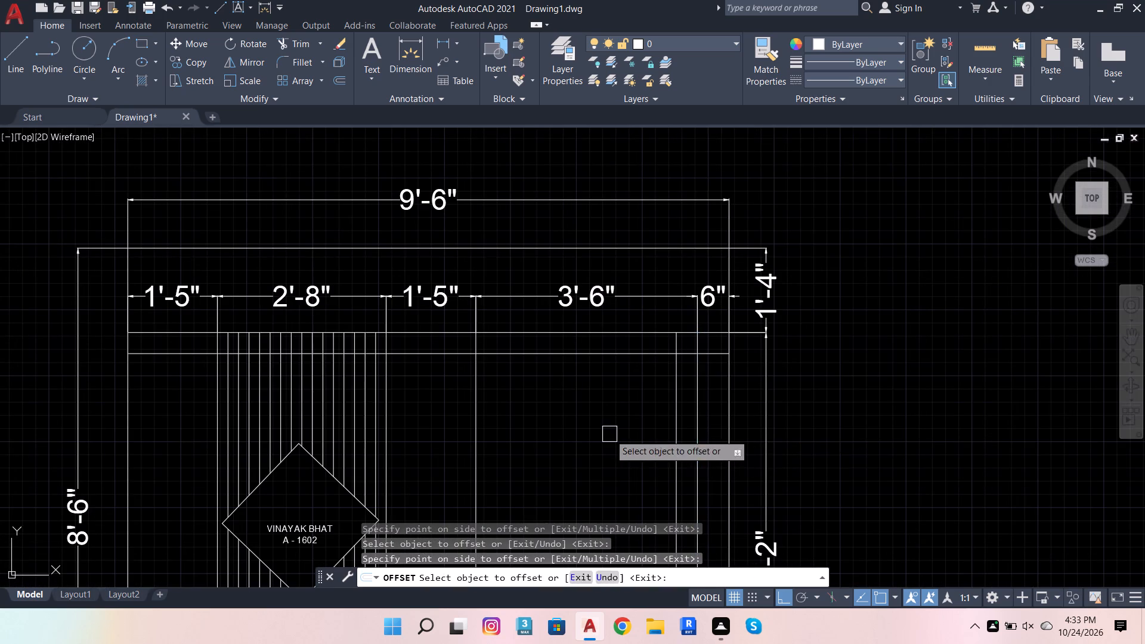
{"action": "left_click", "coordinate": [479, 394]}
{"action": "left_click", "coordinate": [543, 405]}
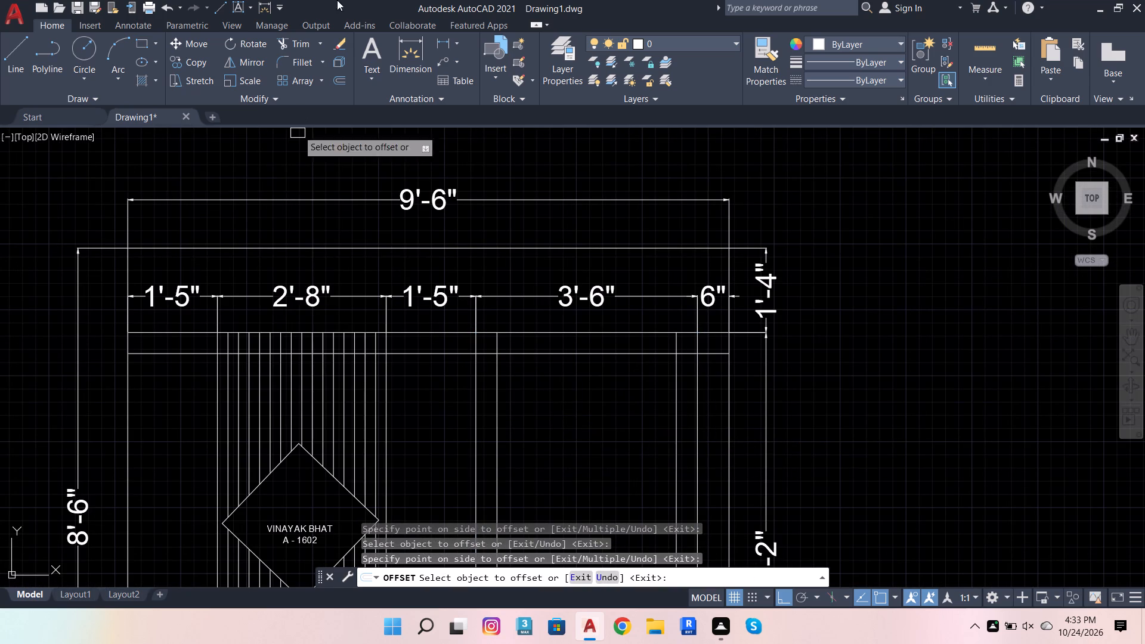
Trim the horizontal 4" offset line beside the 3'-6" bay and the overhanging offset ends, leaving clean inner frame corners.
{"action": "left_click", "coordinate": [302, 41]}
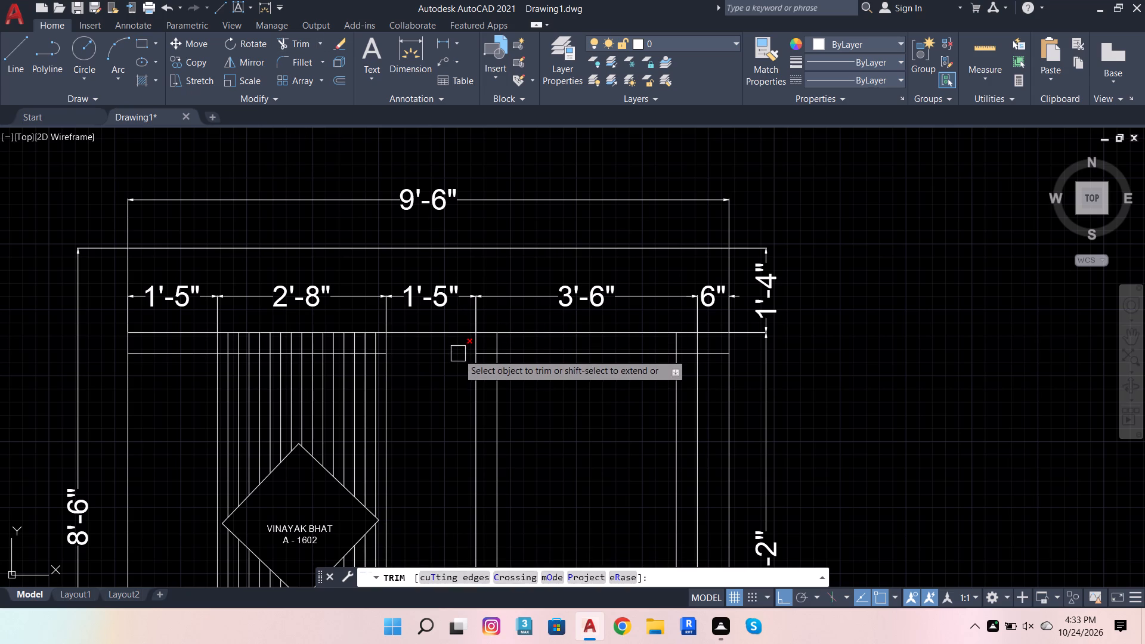
{"action": "left_click", "coordinate": [458, 354]}
{"action": "scroll", "coordinate": [703, 367], "scroll_direction": "up", "scroll_amount": 2}
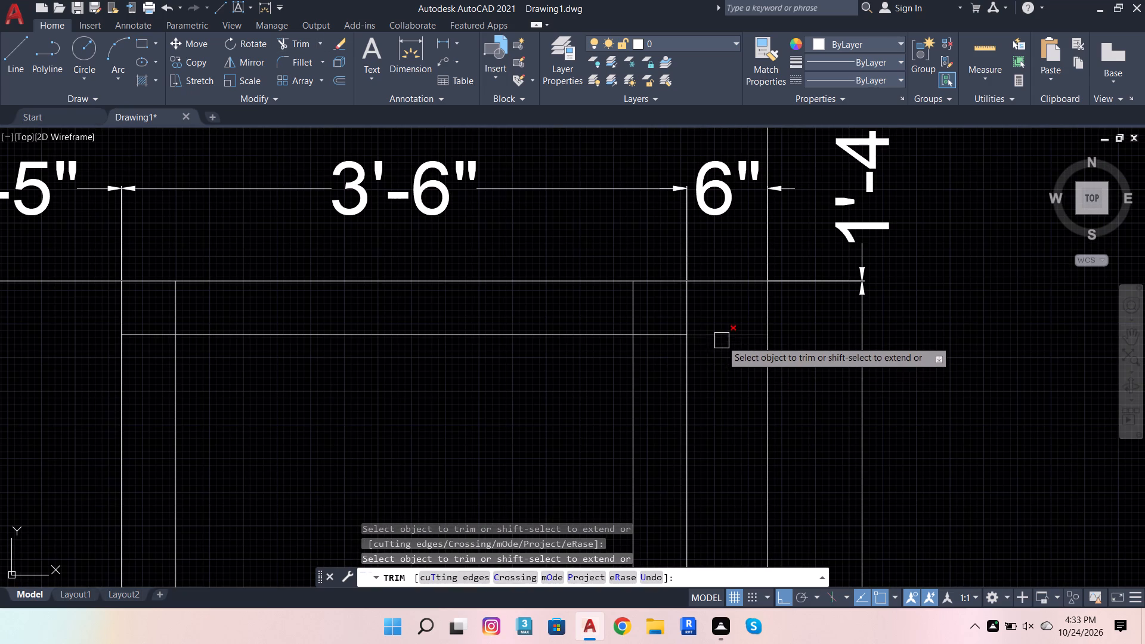
{"action": "left_click", "coordinate": [722, 340]}
{"action": "left_click", "coordinate": [653, 349]}
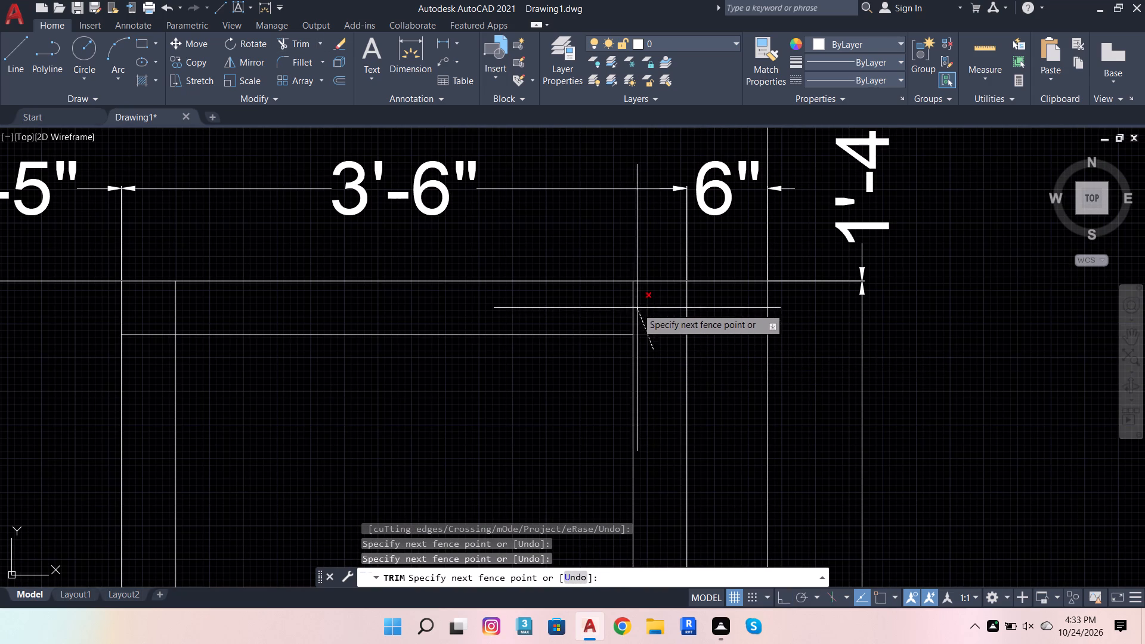
{"action": "left_click", "coordinate": [632, 302]}
{"action": "scroll", "coordinate": [651, 373], "scroll_direction": "down", "scroll_amount": 2}
{"action": "scroll", "coordinate": [504, 369], "scroll_direction": "up", "scroll_amount": 3}
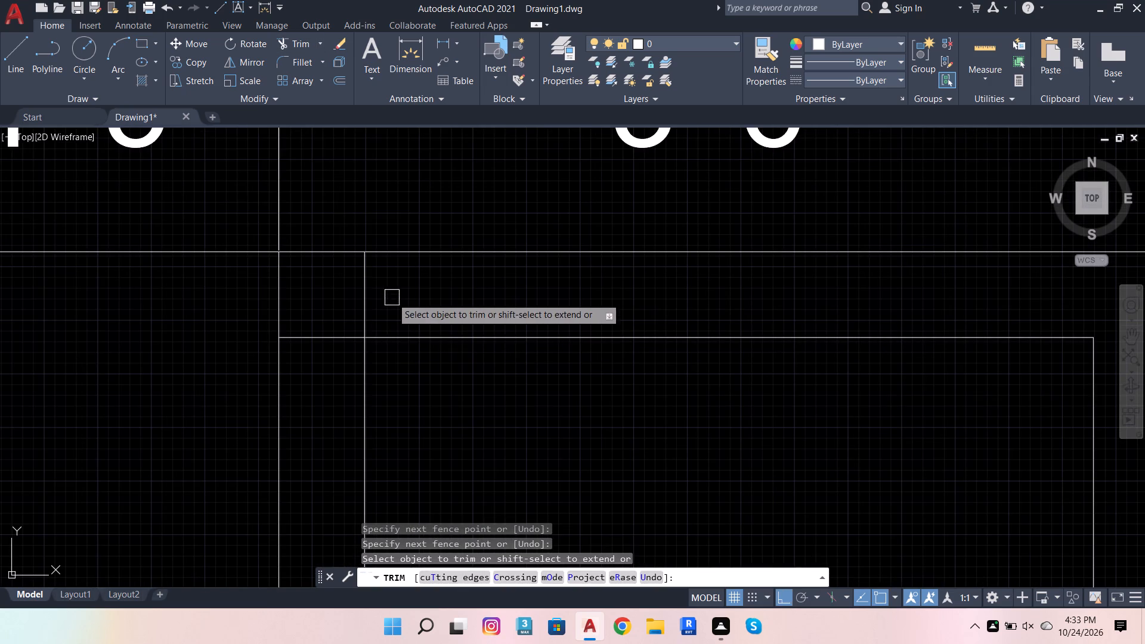
{"action": "left_click", "coordinate": [391, 294]}
{"action": "left_click", "coordinate": [314, 349]}
Trim the segment of the 1" strip line that crosses the 6" bay at the layout's base.
{"action": "scroll", "coordinate": [441, 280], "scroll_direction": "down", "scroll_amount": 4}
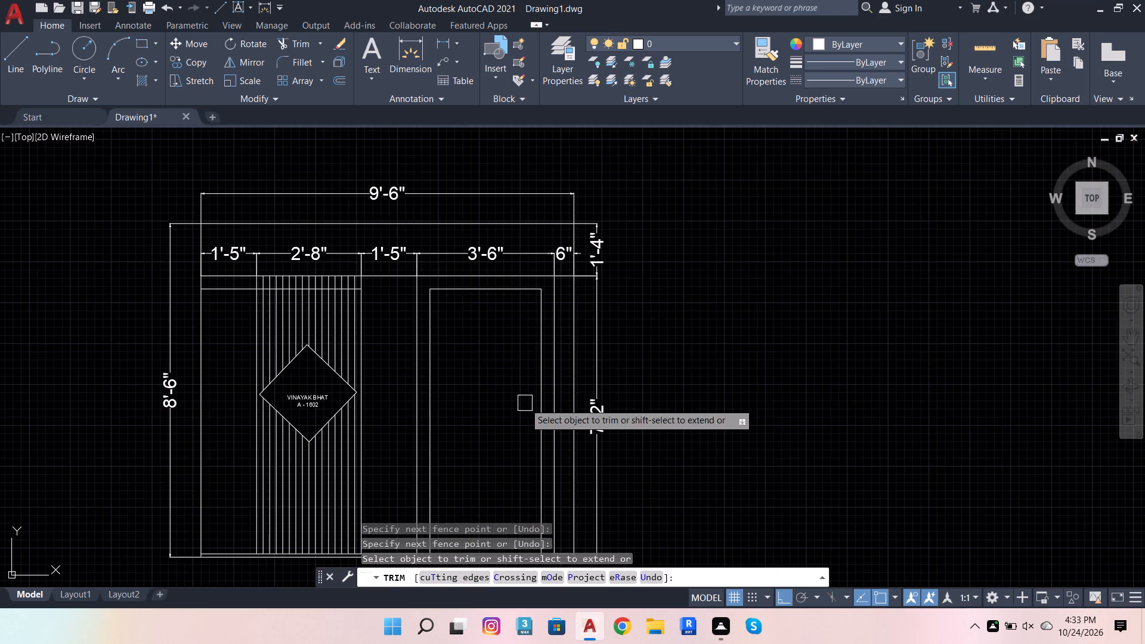
{"action": "scroll", "coordinate": [547, 365], "scroll_direction": "down", "scroll_amount": 2}
{"action": "scroll", "coordinate": [553, 445], "scroll_direction": "up", "scroll_amount": 6}
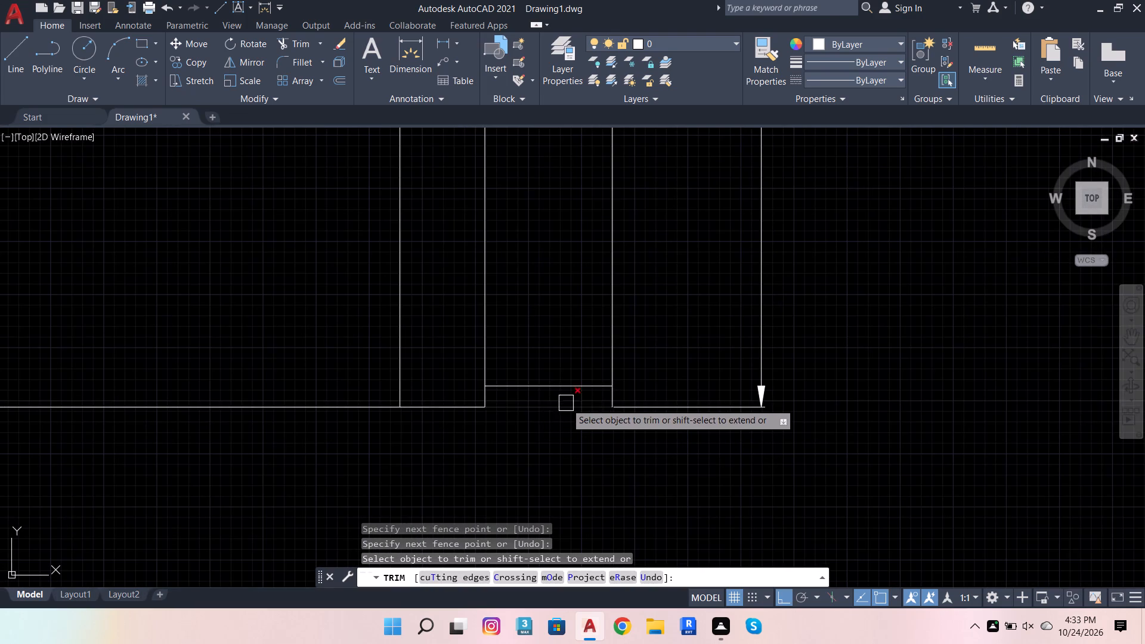
{"action": "left_click", "coordinate": [565, 393]}
{"action": "scroll", "coordinate": [558, 472], "scroll_direction": "down", "scroll_amount": 5}
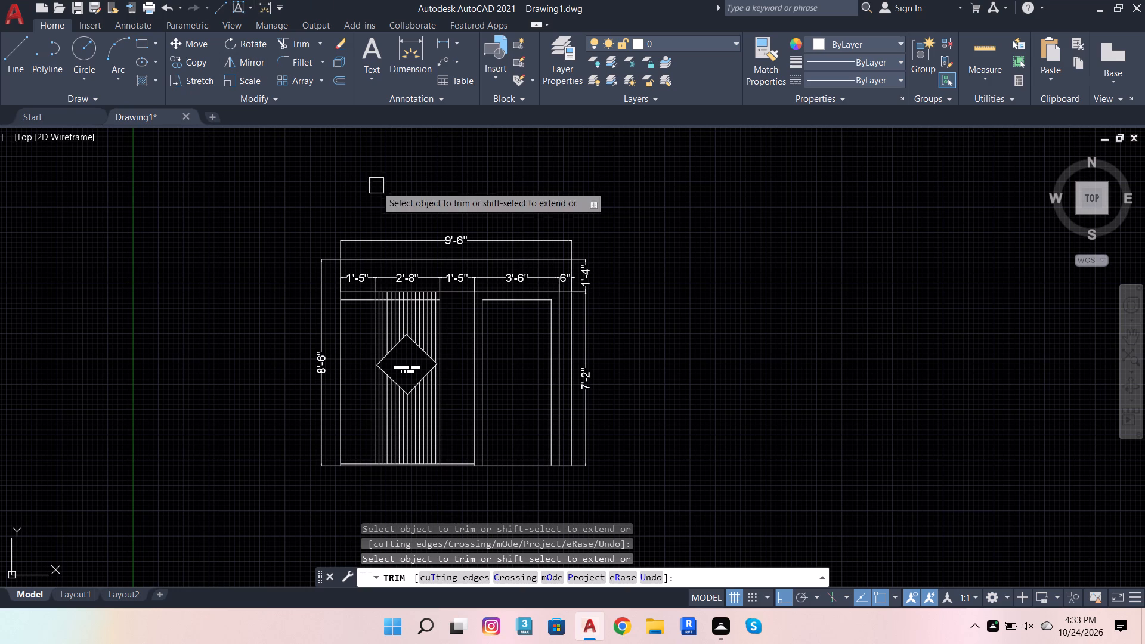
{"action": "key", "text": "Escape"}
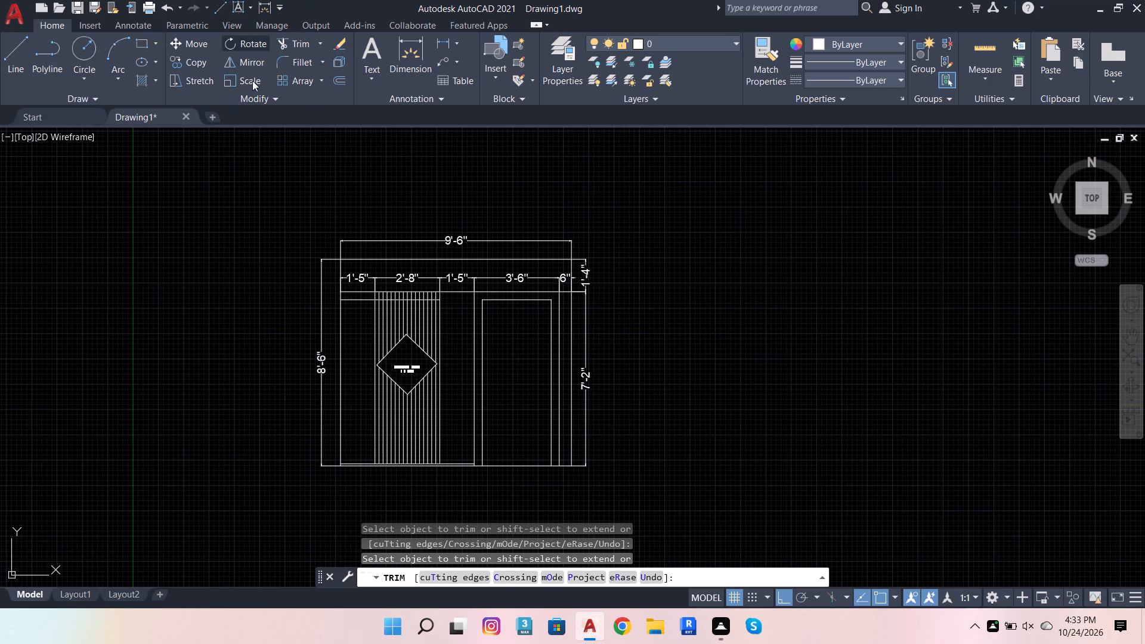
{"action": "scroll", "coordinate": [335, 277], "scroll_direction": "up", "scroll_amount": 4}
{"action": "key", "text": "Escape"}
{"action": "key", "text": "Escape"}
{"action": "key", "text": "Escape"}
{"action": "key", "text": "Escape"}
{"action": "key", "text": "Escape"}
Delete the leftover 4" offset line crossing the first 1'-5" bay and the striped 2'-8" column.
{"action": "scroll", "coordinate": [361, 296], "scroll_direction": "up", "scroll_amount": 3}
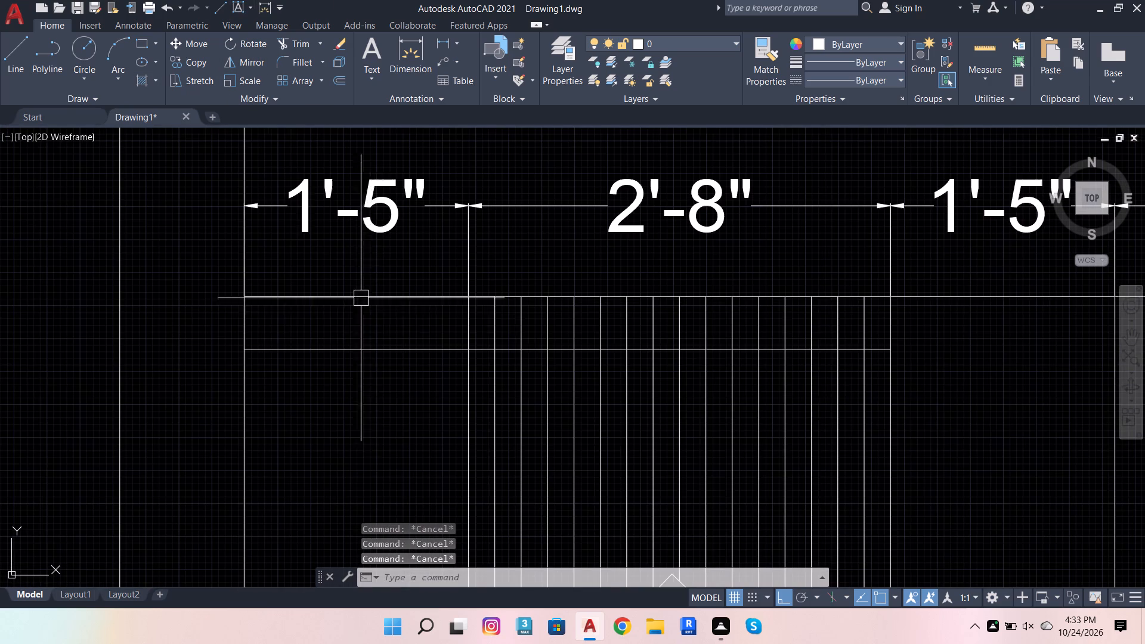
{"action": "left_click", "coordinate": [383, 340]}
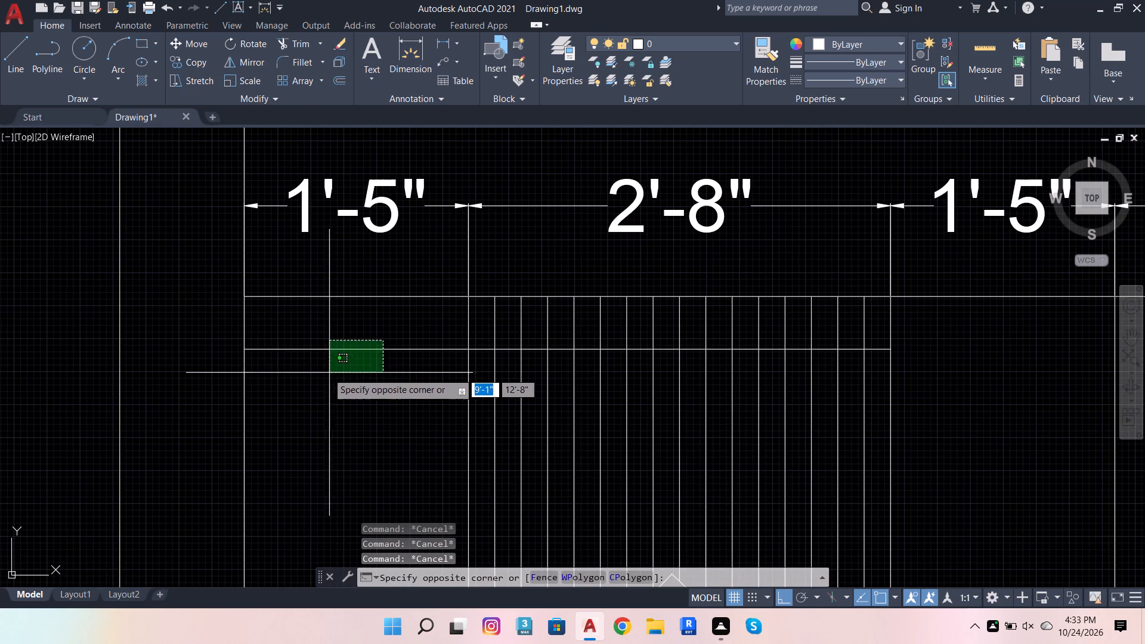
{"action": "left_click", "coordinate": [323, 373]}
{"action": "key", "text": "Delete"}
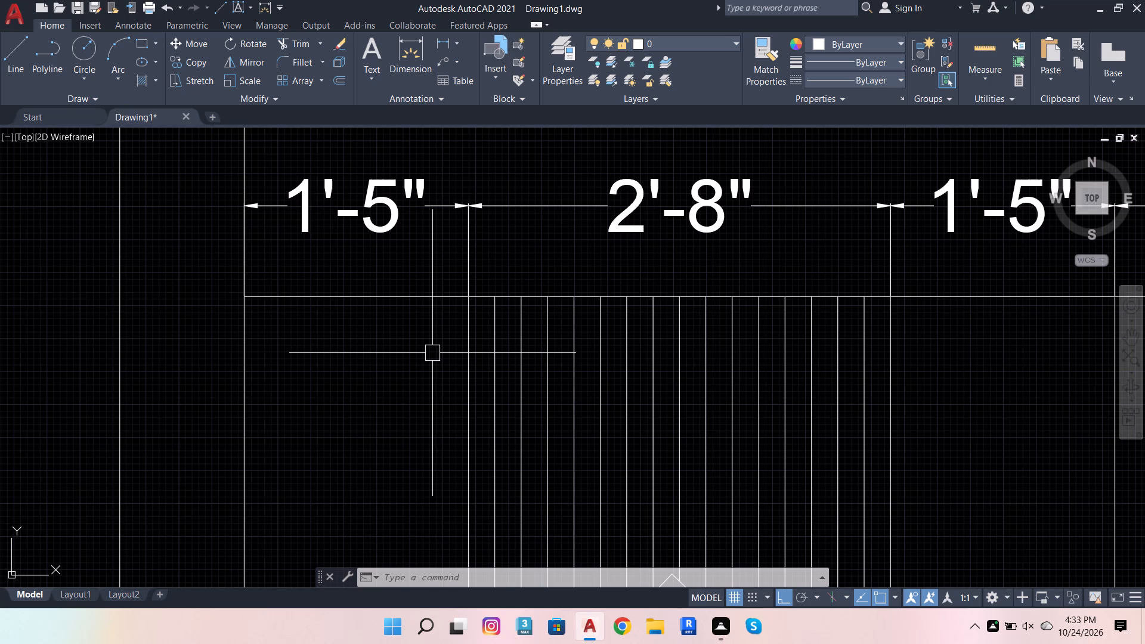
Offset the 1" strip line at the base of the striped column and its side bays 1'6" upward.
{"action": "scroll", "coordinate": [550, 234], "scroll_direction": "down", "scroll_amount": 3}
{"action": "scroll", "coordinate": [630, 258], "scroll_direction": "up", "scroll_amount": 1}
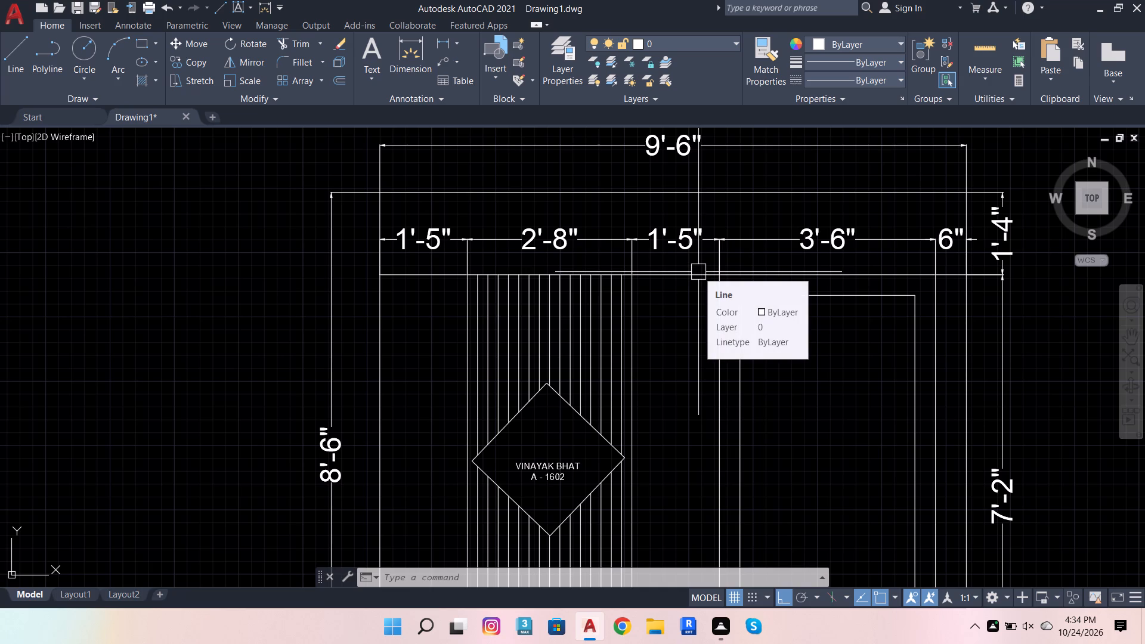
{"action": "scroll", "coordinate": [693, 249], "scroll_direction": "down", "scroll_amount": 3}
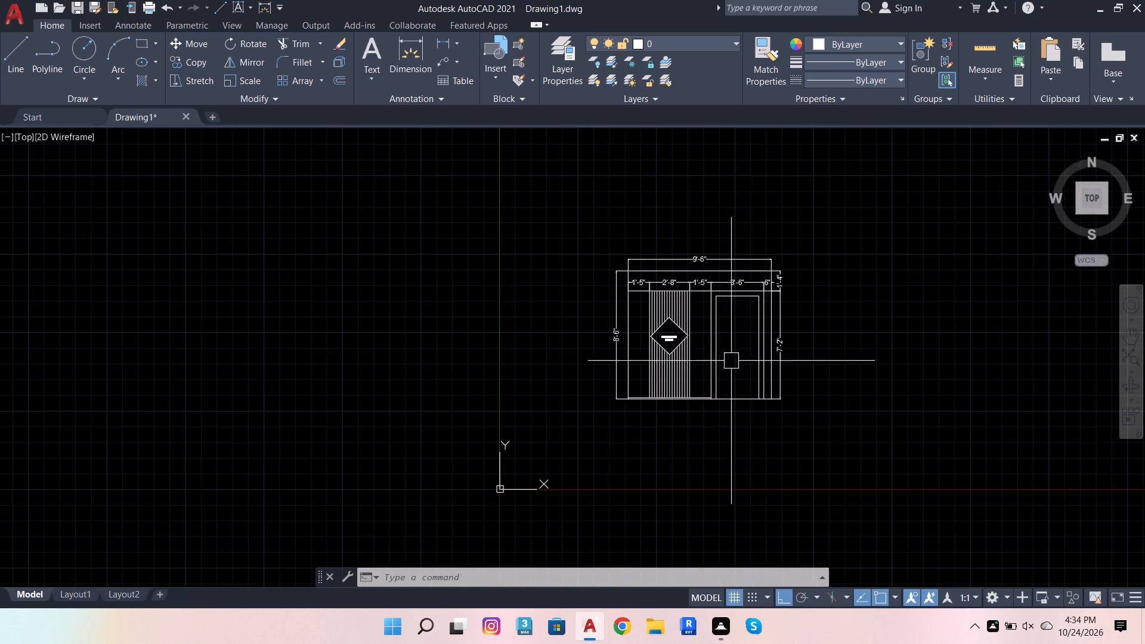
{"action": "scroll", "coordinate": [726, 386], "scroll_direction": "up", "scroll_amount": 3}
{"action": "scroll", "coordinate": [375, 442], "scroll_direction": "up", "scroll_amount": 2}
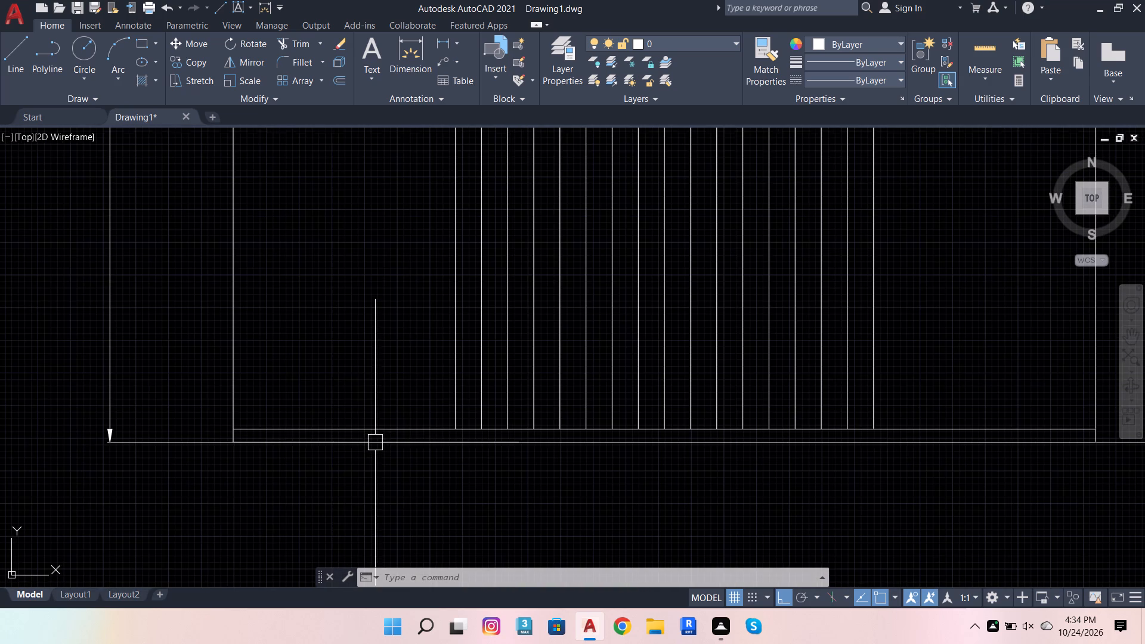
{"action": "left_click", "coordinate": [370, 431]}
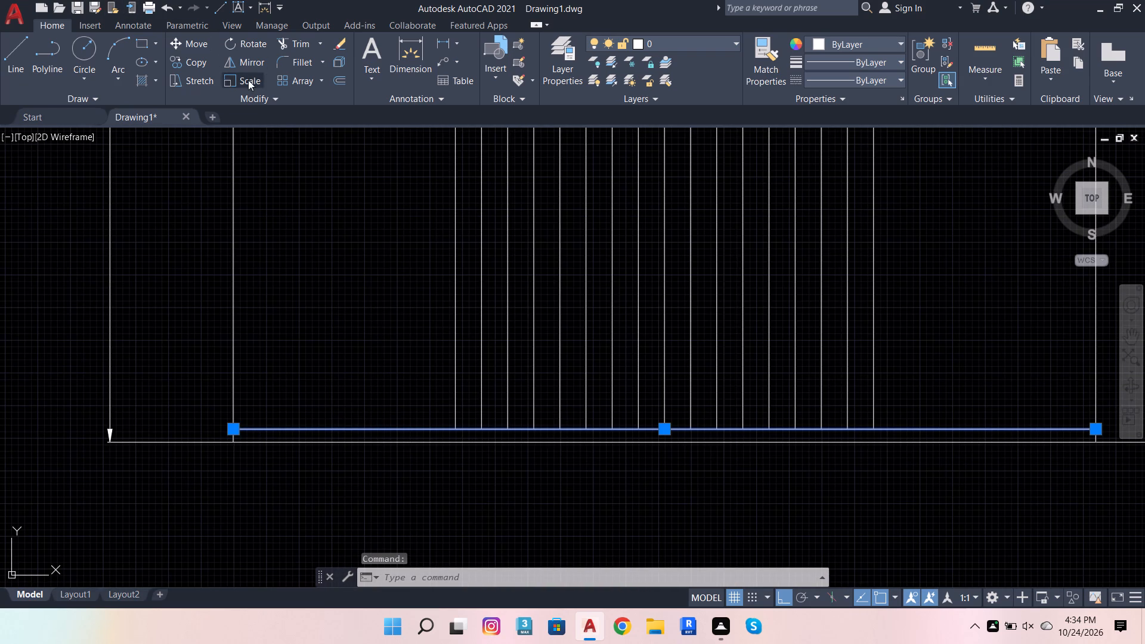
{"action": "left_click", "coordinate": [341, 80]}
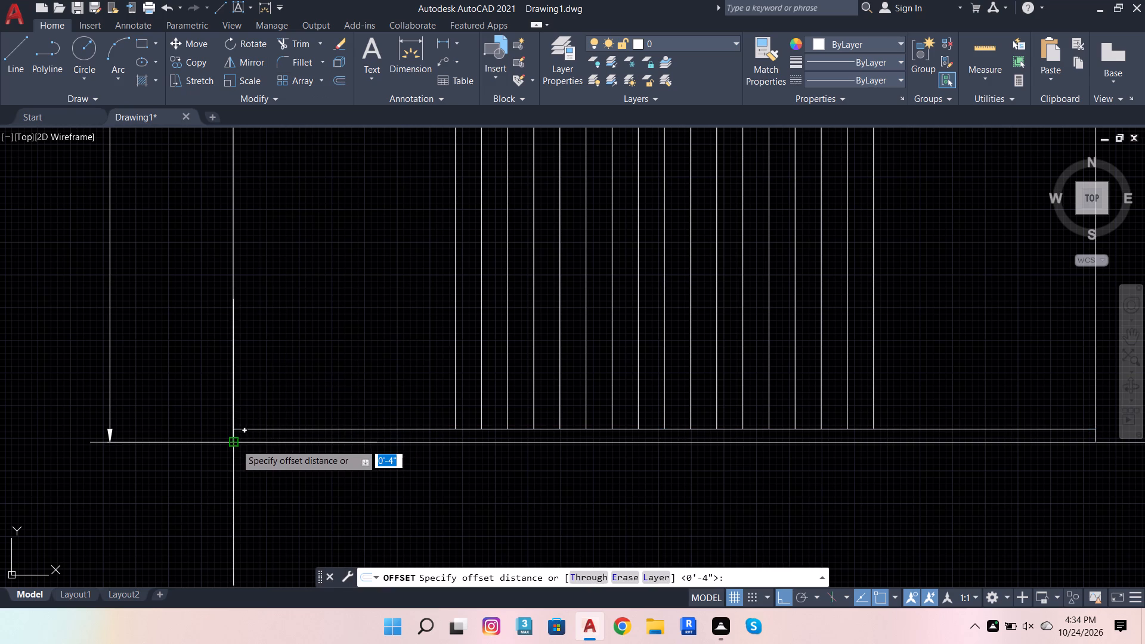
{"action": "left_click", "coordinate": [242, 432]}
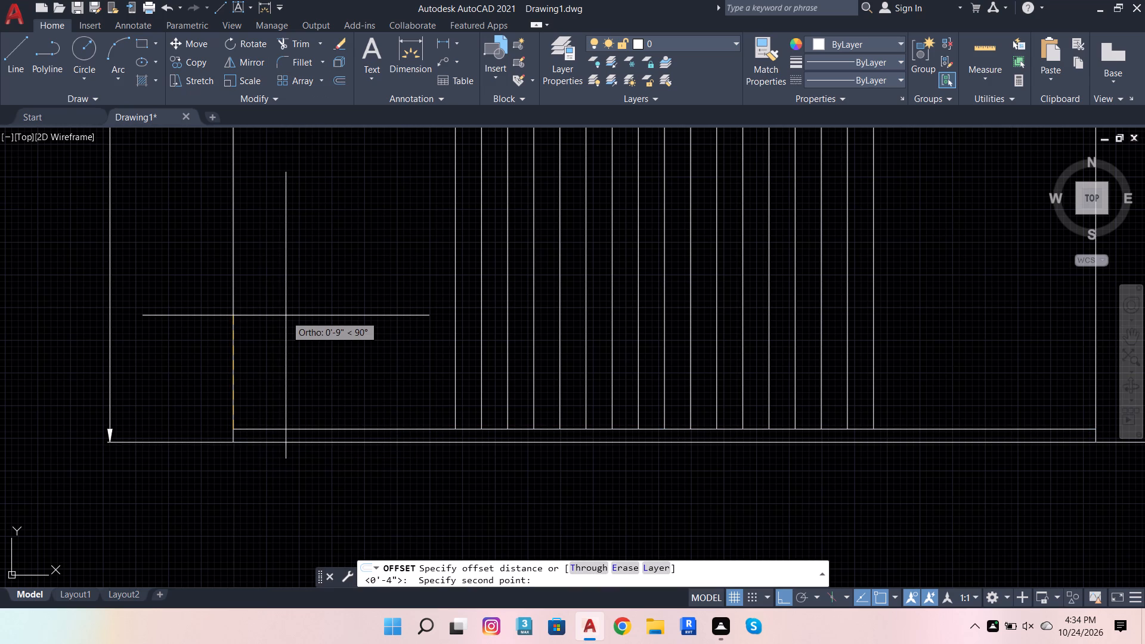
{"action": "type", "text": "1'6"}
{"action": "key", "text": "Return"}
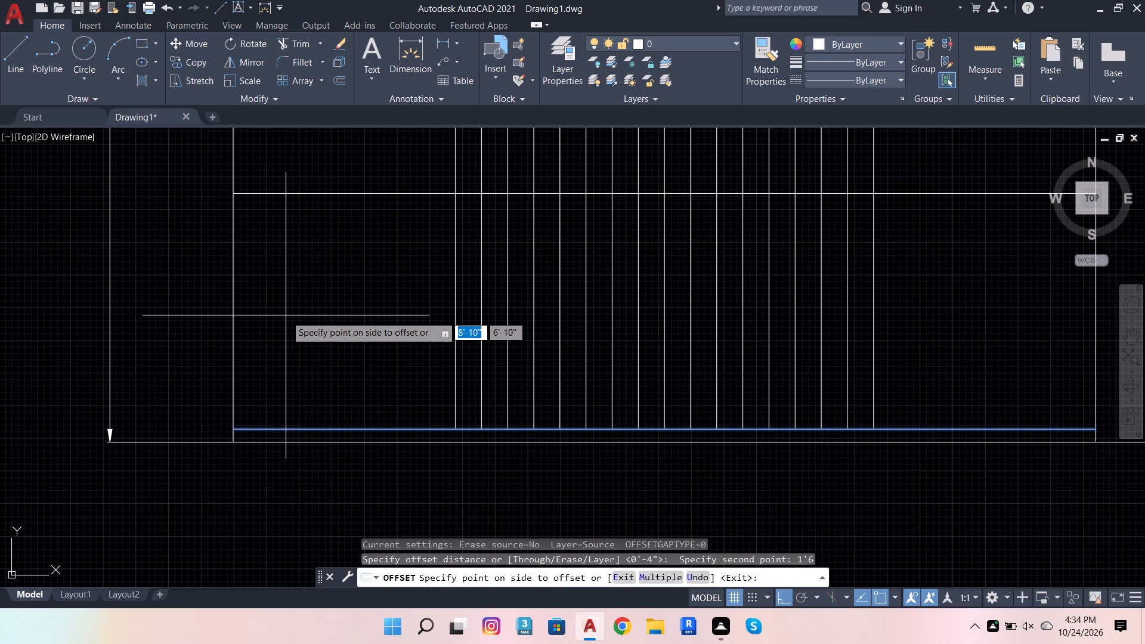
{"action": "left_click", "coordinate": [286, 315]}
Trim the vertical stripe lines of the 2'-8" column below the 1'6" offset line.
{"action": "scroll", "coordinate": [225, 396], "scroll_direction": "down", "scroll_amount": 1}
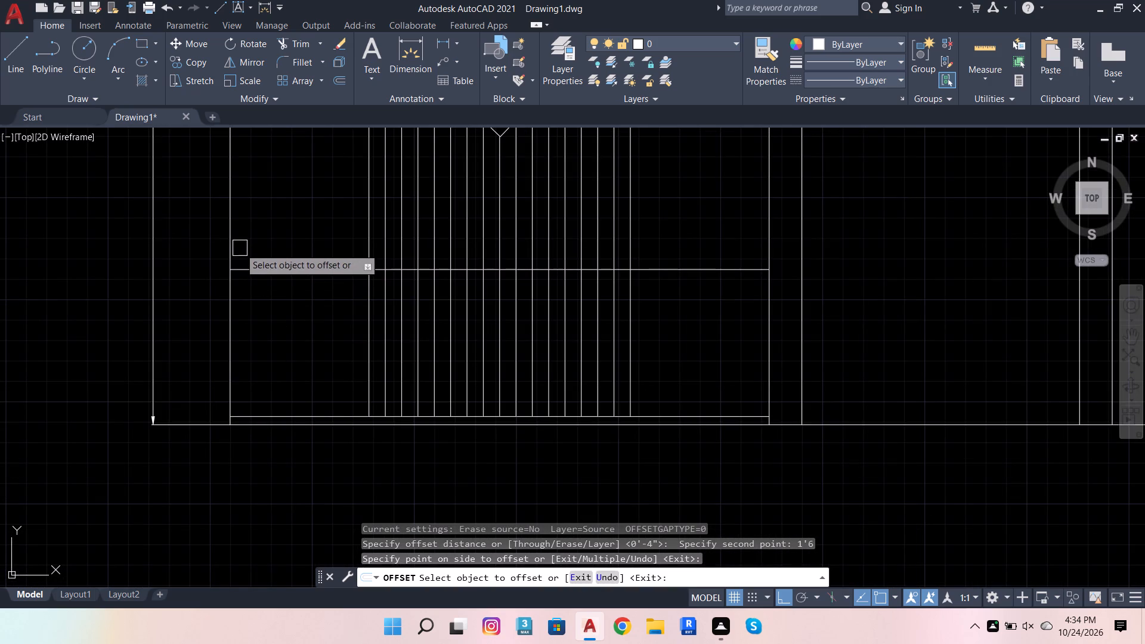
{"action": "left_click", "coordinate": [297, 44]}
{"action": "left_click", "coordinate": [345, 328]}
{"action": "left_click_drag", "start_coordinate": [694, 346], "coordinate": [696, 345]}
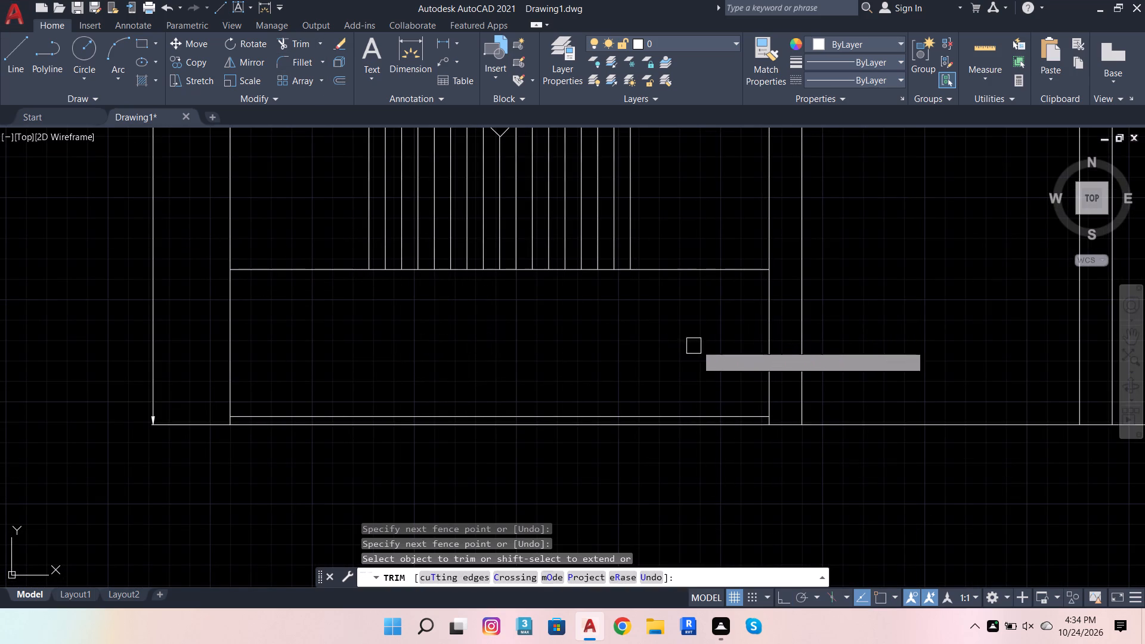
{"action": "left_click_drag", "start_coordinate": [696, 345], "coordinate": [699, 343]}
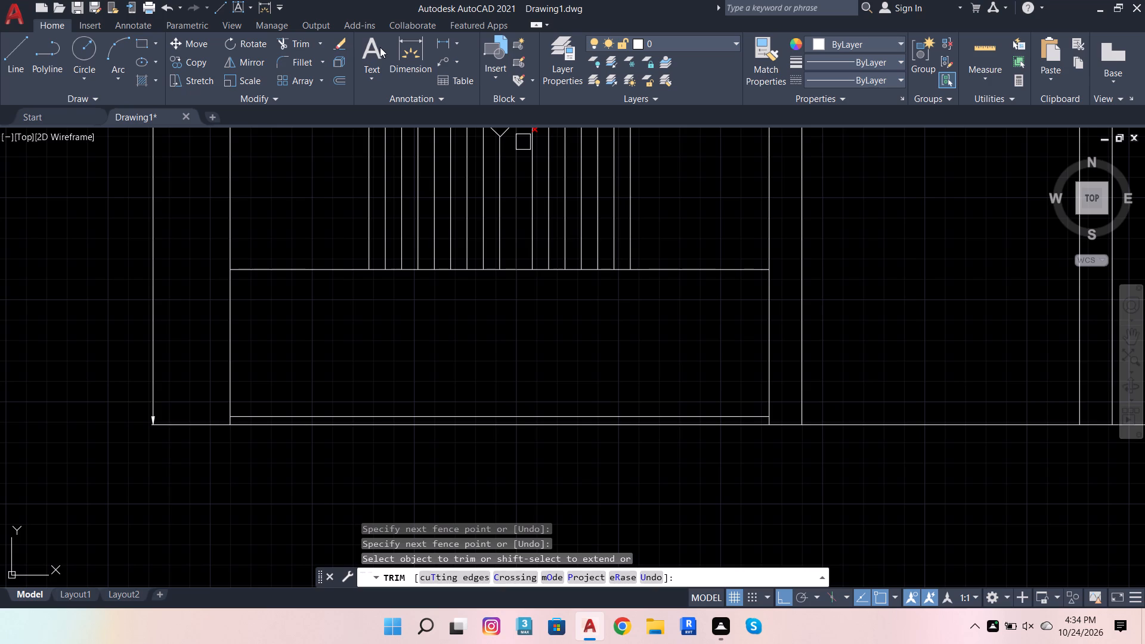
Trim the layout's left edge line between the 1'6" offset line and the 1" strip line.
{"action": "scroll", "coordinate": [363, 324], "scroll_direction": "down", "scroll_amount": 3}
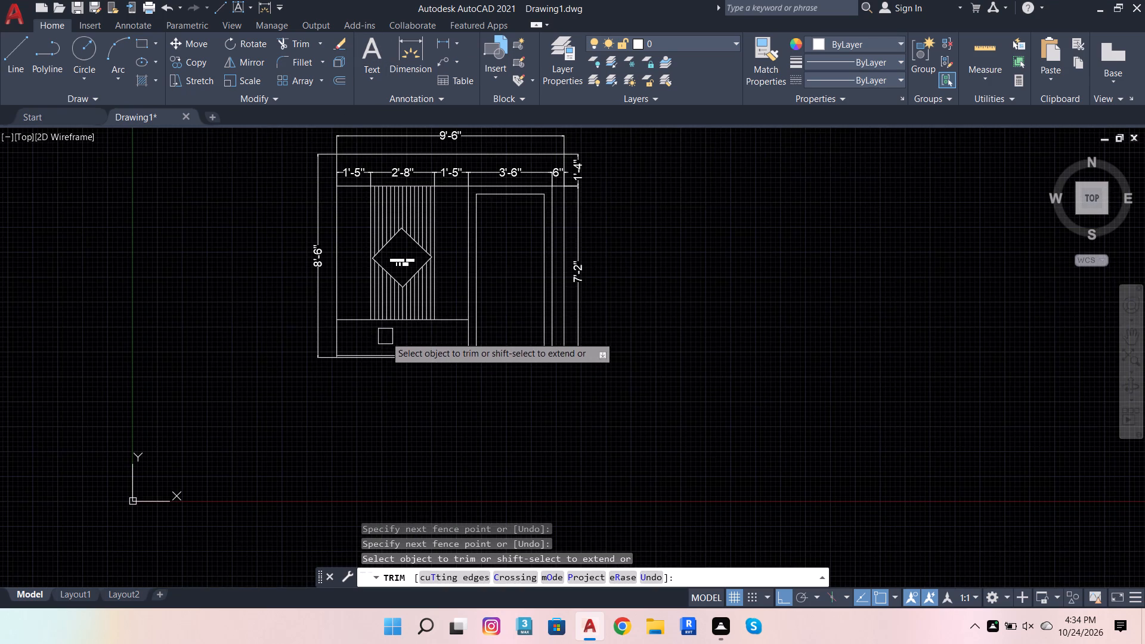
{"action": "scroll", "coordinate": [413, 239], "scroll_direction": "up", "scroll_amount": 4}
{"action": "scroll", "coordinate": [417, 199], "scroll_direction": "down", "scroll_amount": 2}
{"action": "scroll", "coordinate": [302, 391], "scroll_direction": "up", "scroll_amount": 1}
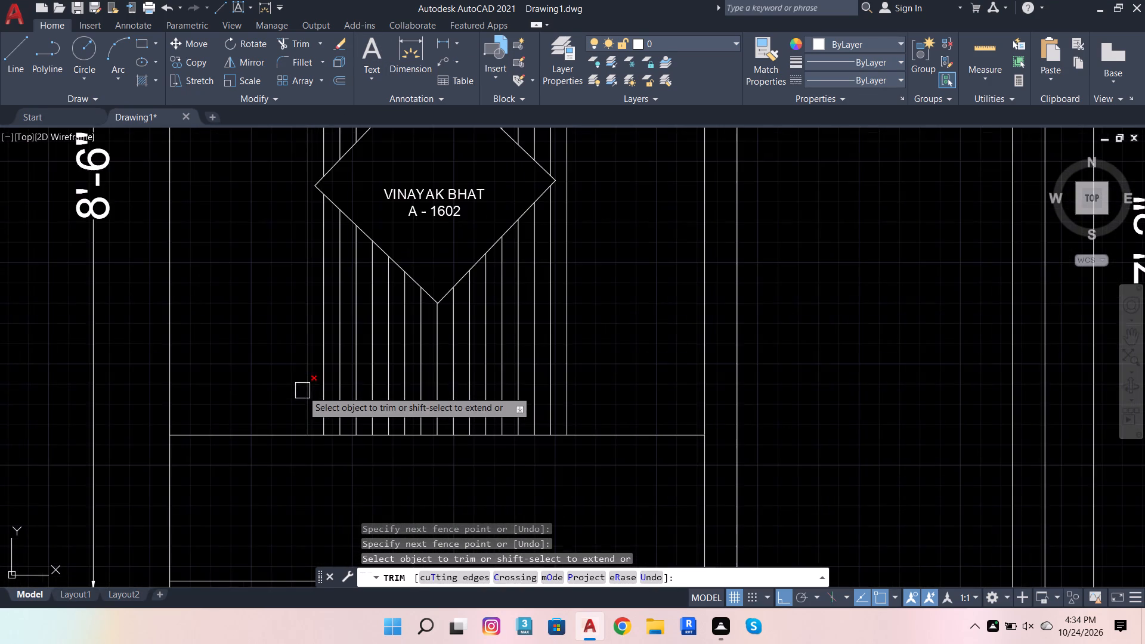
{"action": "scroll", "coordinate": [298, 357], "scroll_direction": "down", "scroll_amount": 2}
{"action": "scroll", "coordinate": [296, 444], "scroll_direction": "up", "scroll_amount": 1}
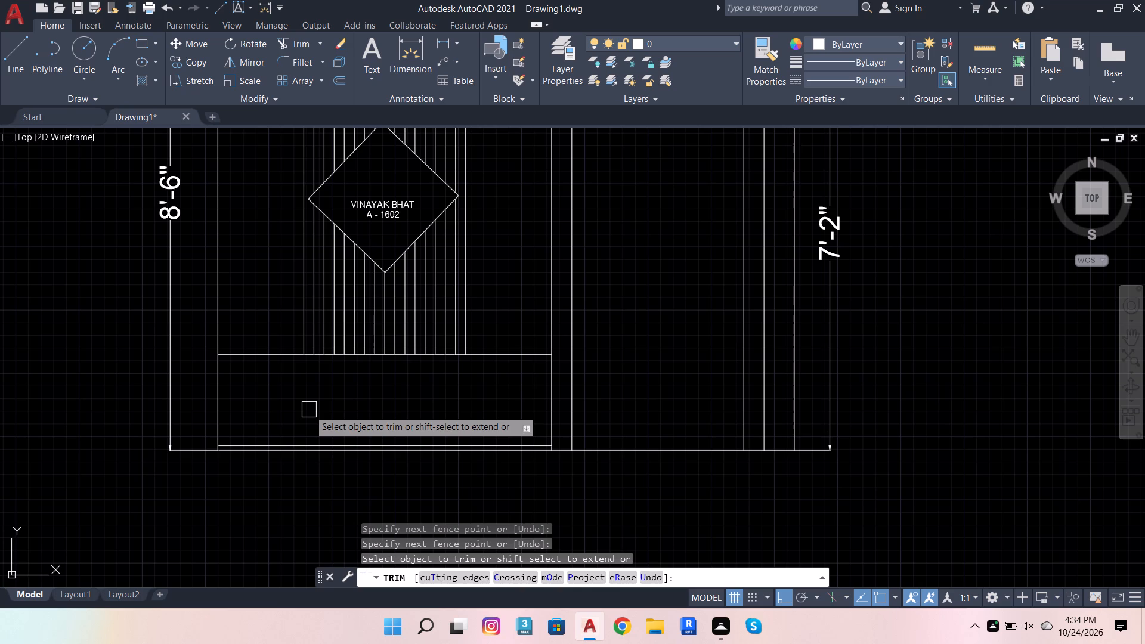
{"action": "left_click", "coordinate": [218, 386]}
Draw a vertical line closing the base section's outer edge between the 1'6" offset line and the 1" strip line.
{"action": "left_click", "coordinate": [2, 62]}
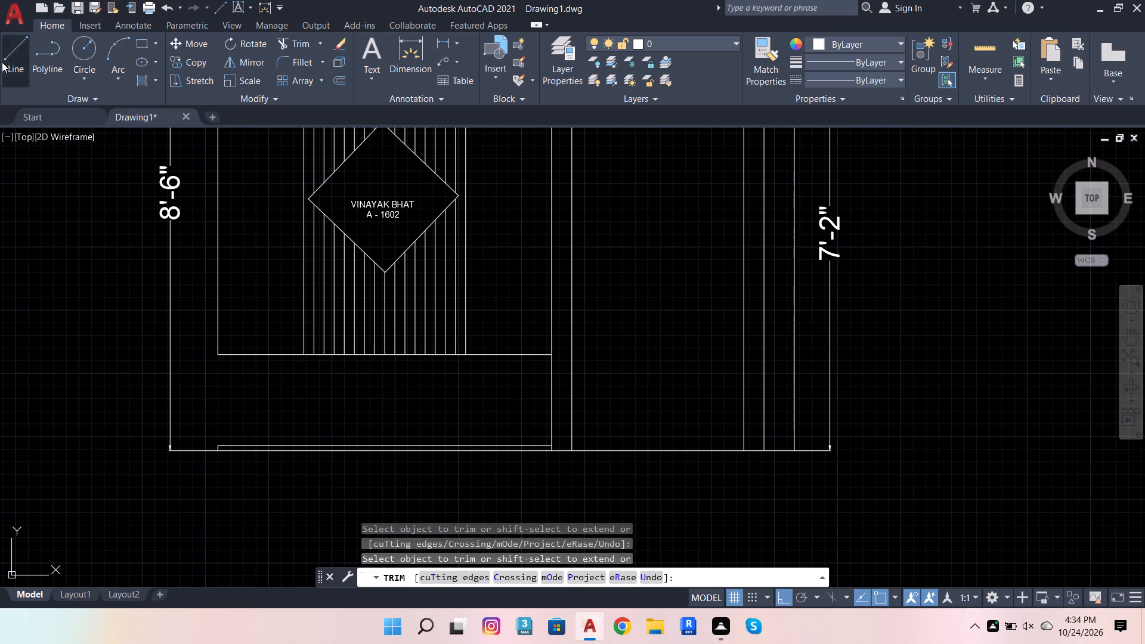
{"action": "left_click", "coordinate": [213, 355]}
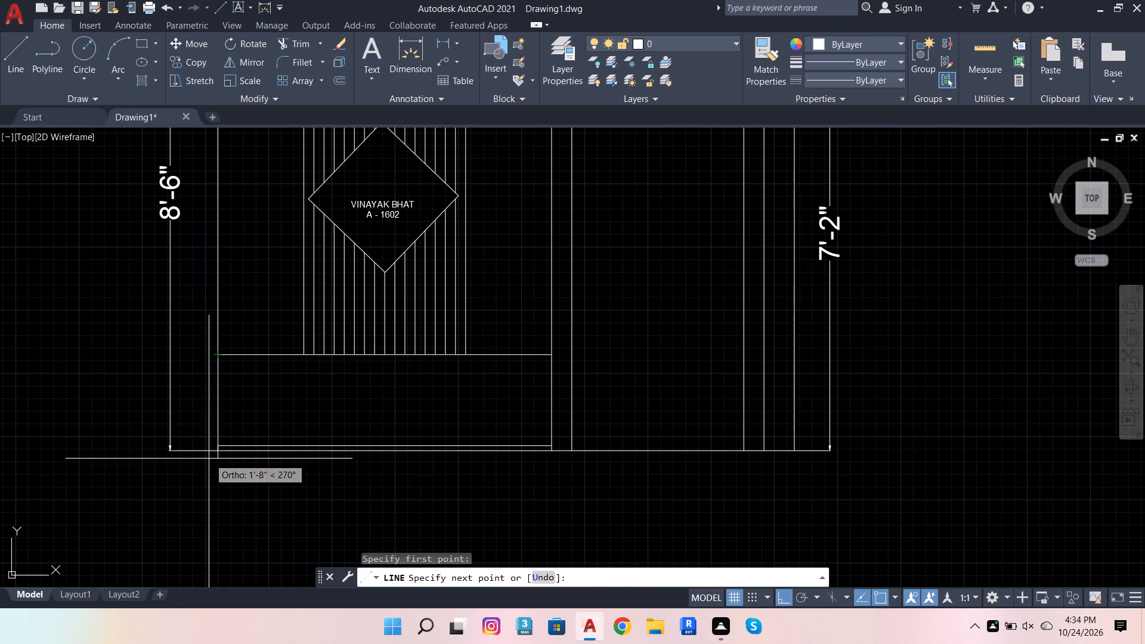
{"action": "left_click", "coordinate": [218, 445]}
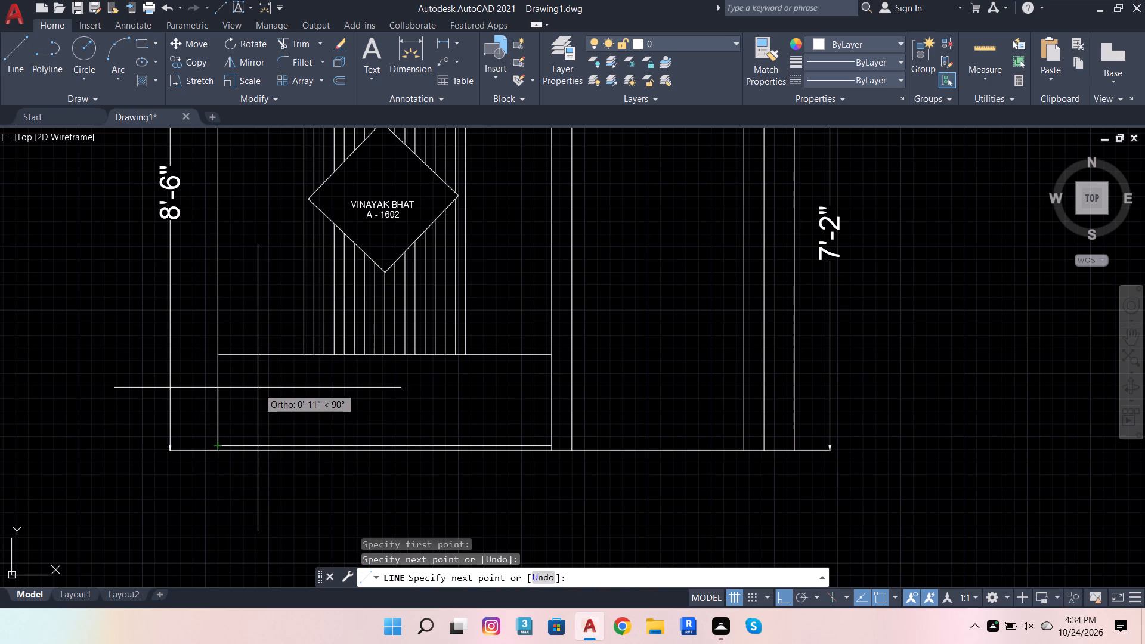
{"action": "key", "text": "Escape"}
Offset the base section's new edge line by 1'5" three times to divide the section with vertical lines.
{"action": "left_click", "coordinate": [210, 391]}
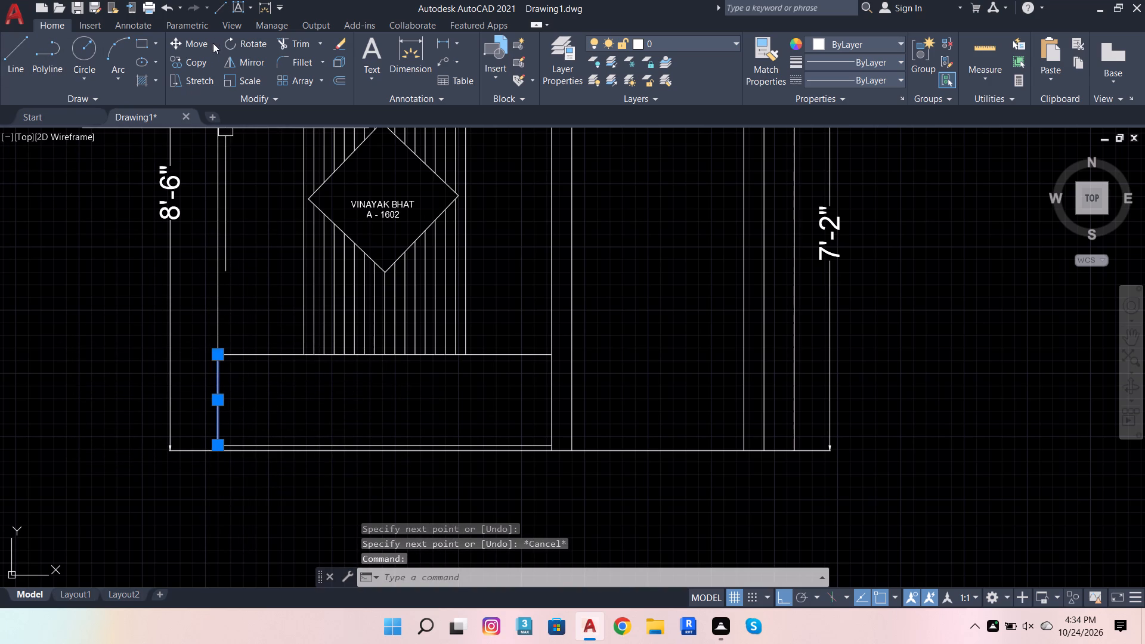
{"action": "left_click", "coordinate": [343, 79]}
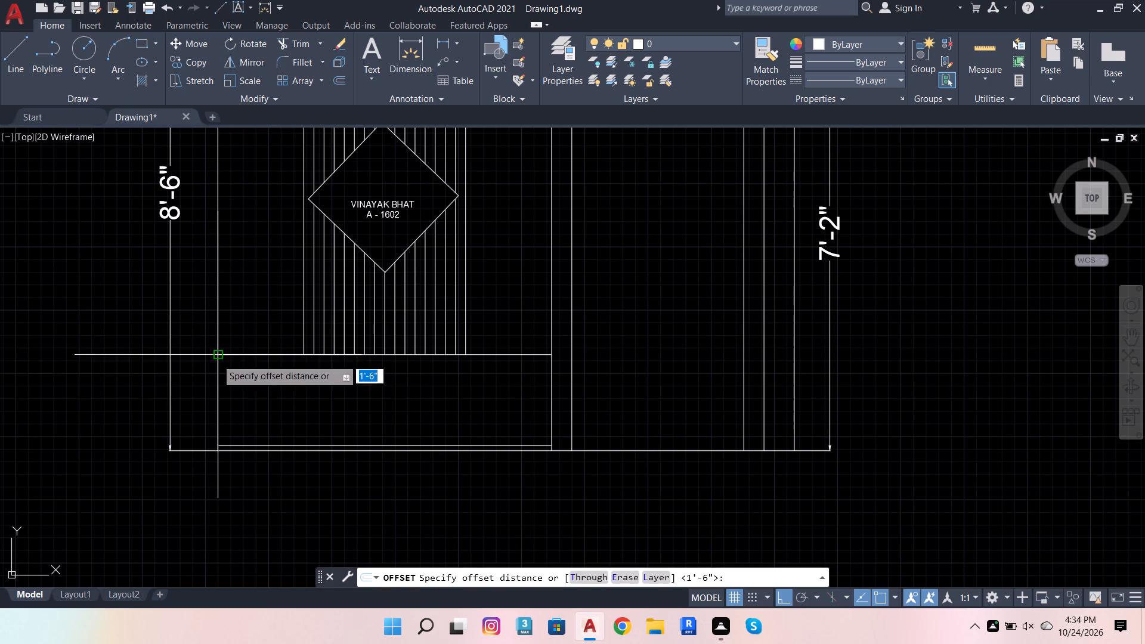
{"action": "left_click_drag", "start_coordinate": [216, 359], "coordinate": [225, 360]}
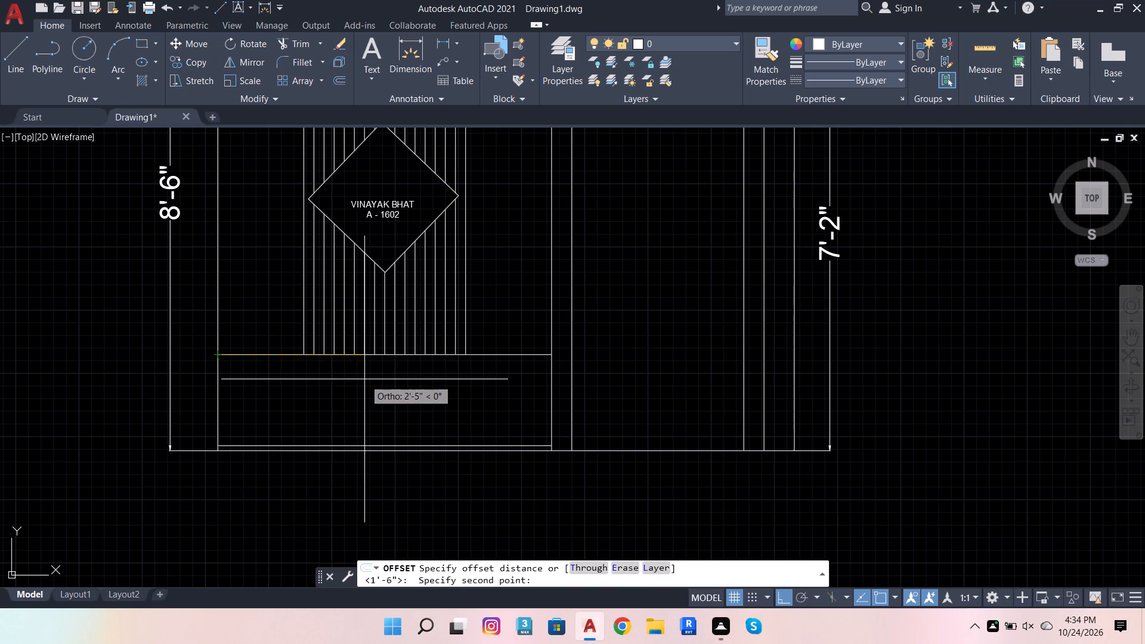
{"action": "type", "text": "1'5"}
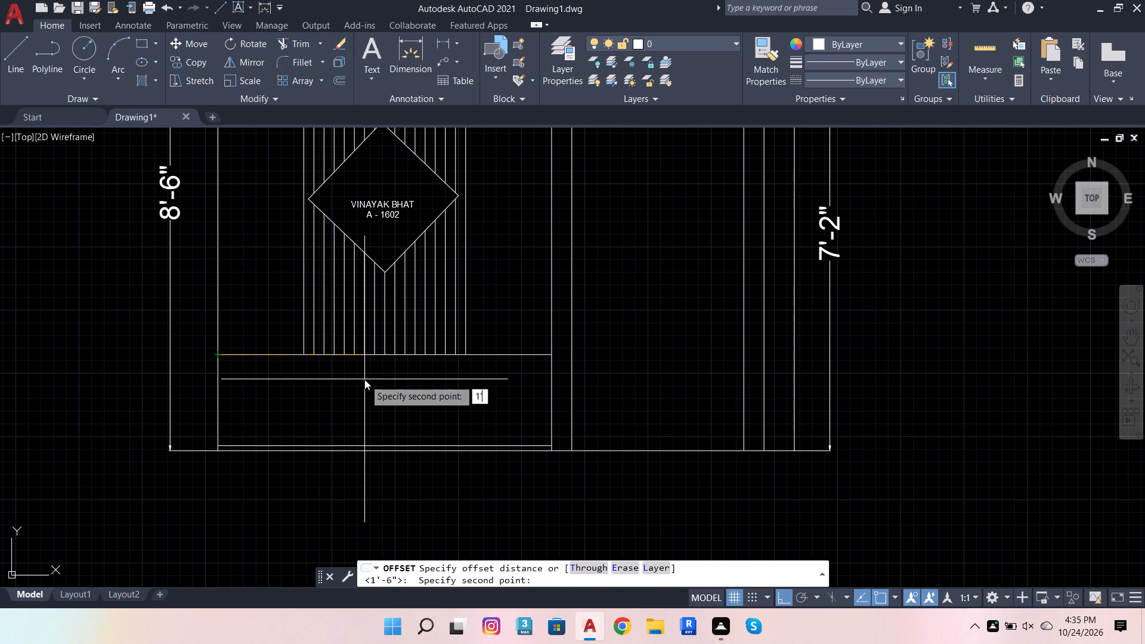
{"action": "key", "text": "Return"}
{"action": "left_click", "coordinate": [364, 379]}
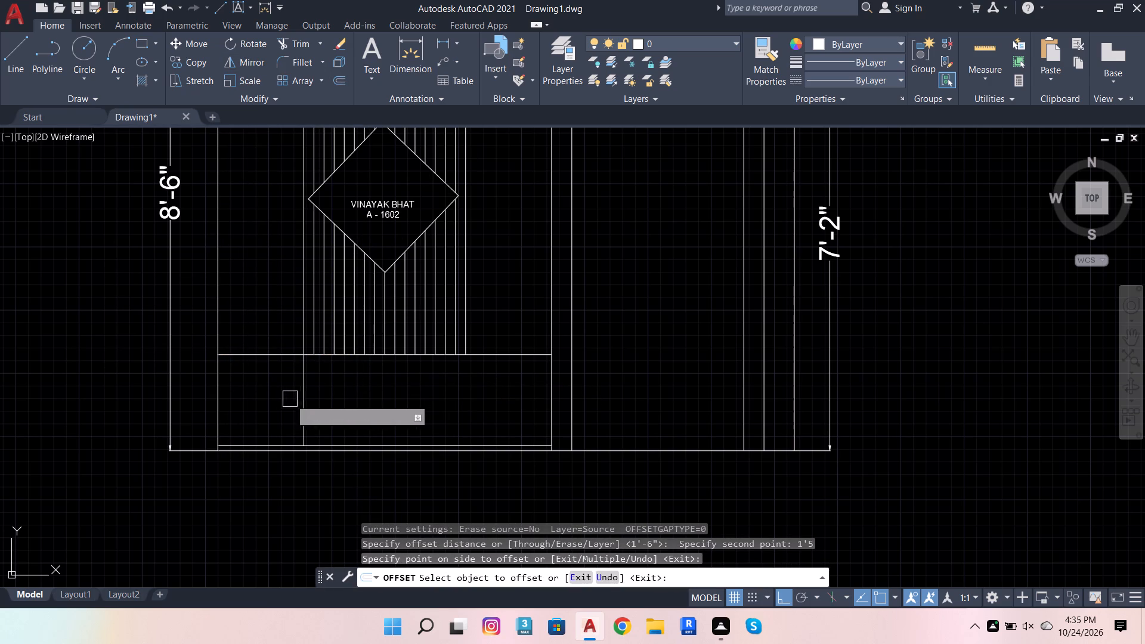
{"action": "left_click_drag", "start_coordinate": [311, 383], "coordinate": [318, 383]}
{"action": "left_click", "coordinate": [382, 389]}
{"action": "left_click_drag", "start_coordinate": [395, 389], "coordinate": [419, 395]}
{"action": "left_click", "coordinate": [444, 394]}
{"action": "left_click", "coordinate": [554, 379]}
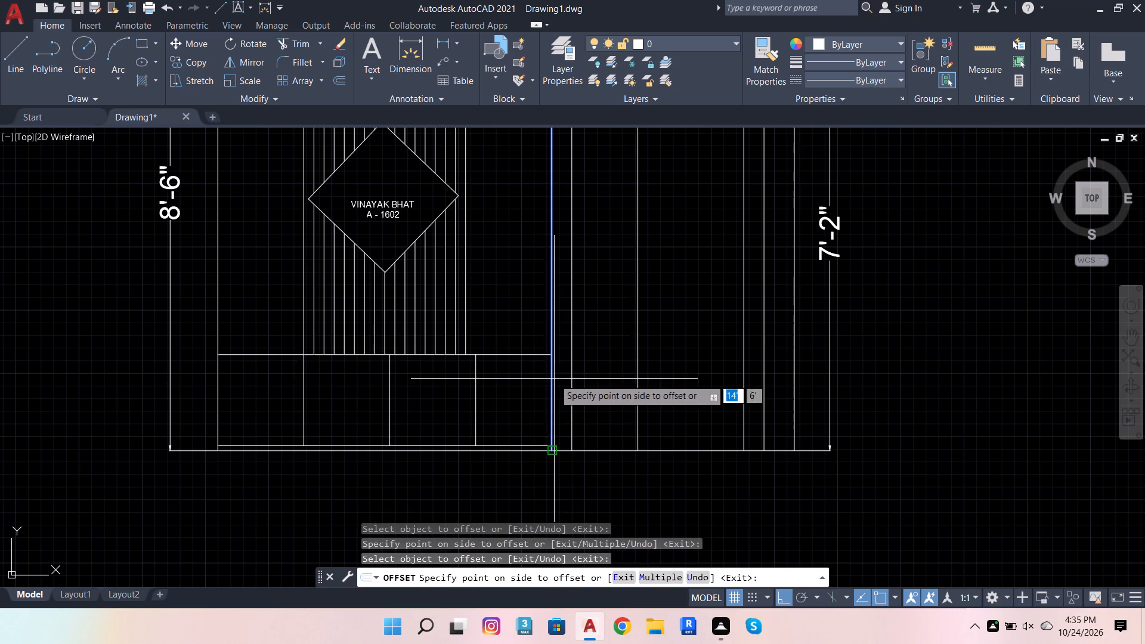
{"action": "key", "text": "Escape"}
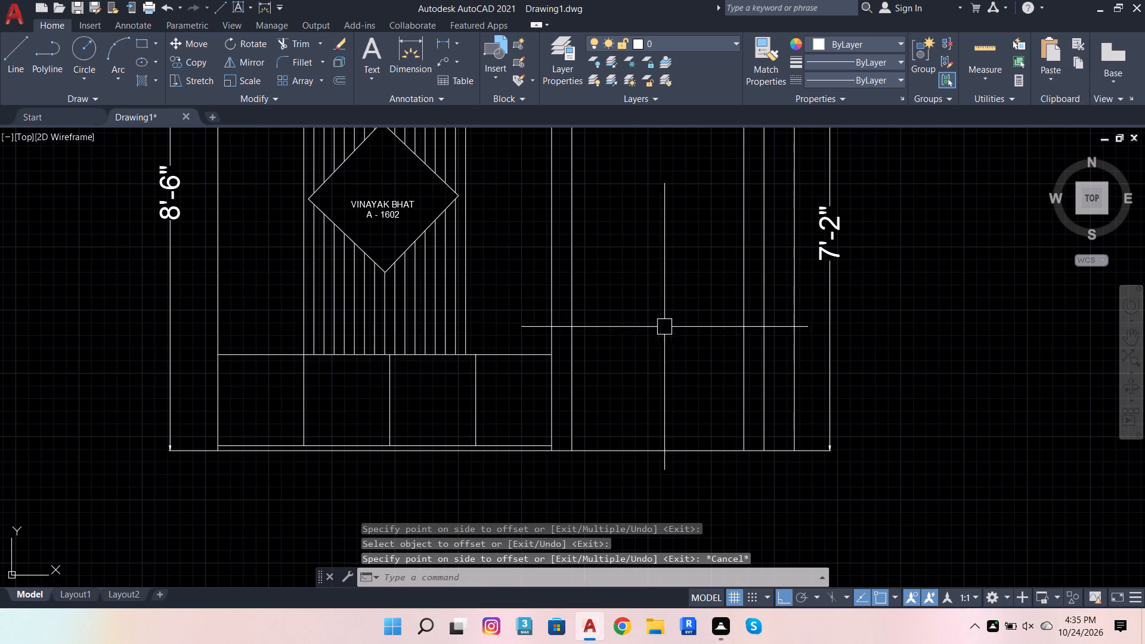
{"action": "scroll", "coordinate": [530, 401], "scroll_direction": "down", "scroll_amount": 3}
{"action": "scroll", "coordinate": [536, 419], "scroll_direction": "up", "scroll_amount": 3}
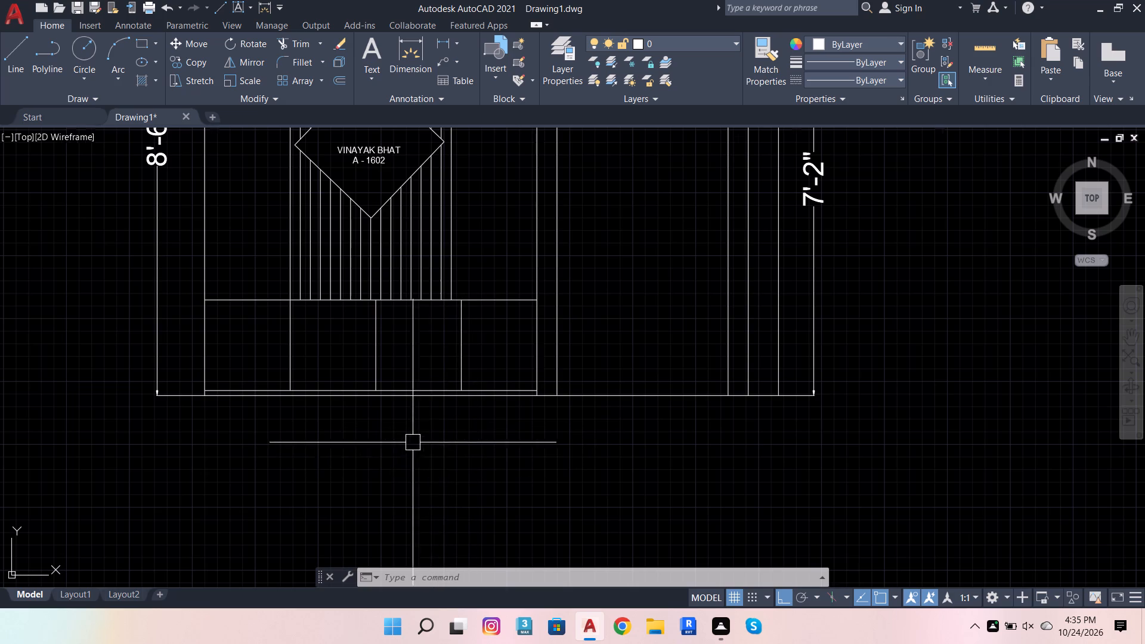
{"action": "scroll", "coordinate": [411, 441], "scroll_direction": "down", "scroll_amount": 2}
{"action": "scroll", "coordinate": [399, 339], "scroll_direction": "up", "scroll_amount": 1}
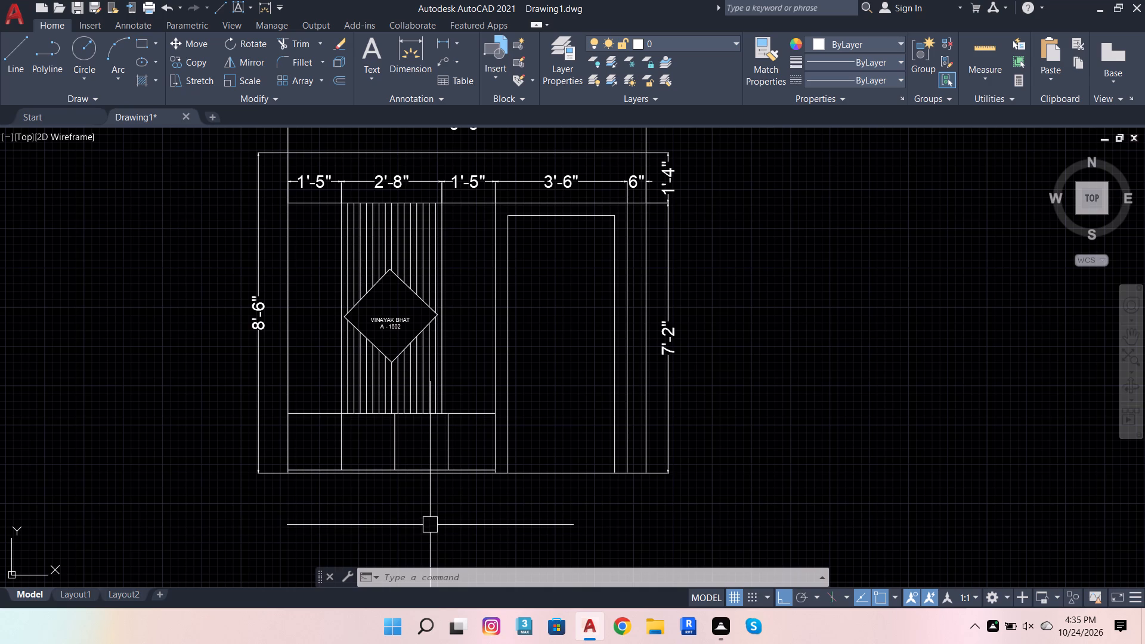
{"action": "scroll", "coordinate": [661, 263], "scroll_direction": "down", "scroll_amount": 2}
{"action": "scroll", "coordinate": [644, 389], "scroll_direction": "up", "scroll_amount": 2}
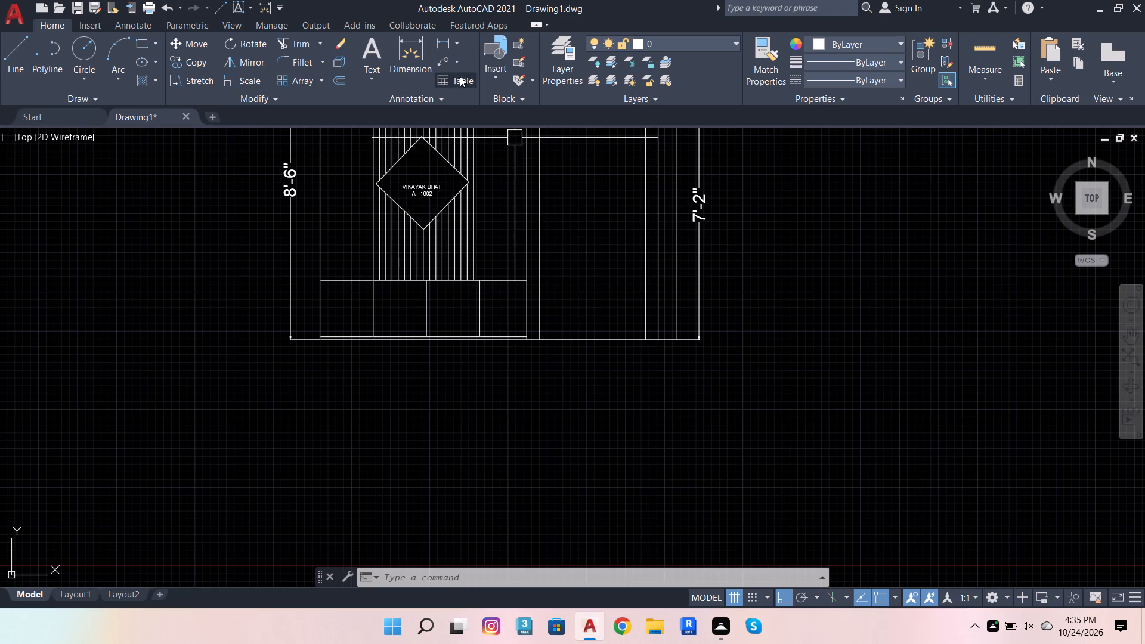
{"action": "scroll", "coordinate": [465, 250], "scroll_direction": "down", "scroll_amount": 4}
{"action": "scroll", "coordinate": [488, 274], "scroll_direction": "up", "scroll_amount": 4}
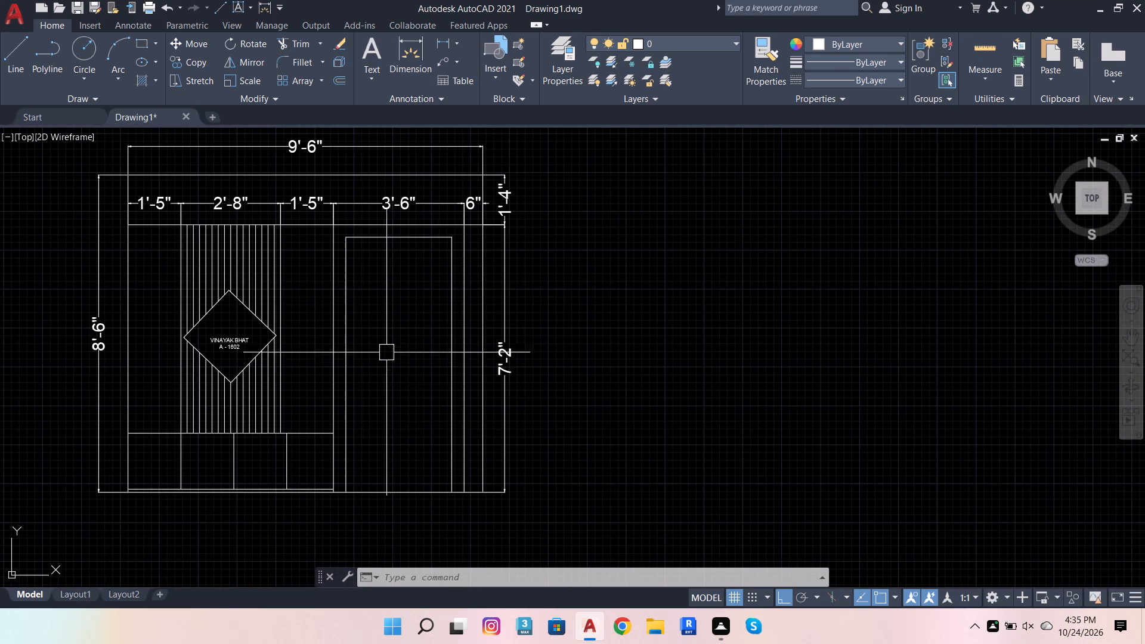
Draw a 1' by 4' rectangle starting from a point inside the framed 3'-6" bay.
{"action": "left_click", "coordinate": [140, 42]}
{"action": "scroll", "coordinate": [342, 265], "scroll_direction": "up", "scroll_amount": 3}
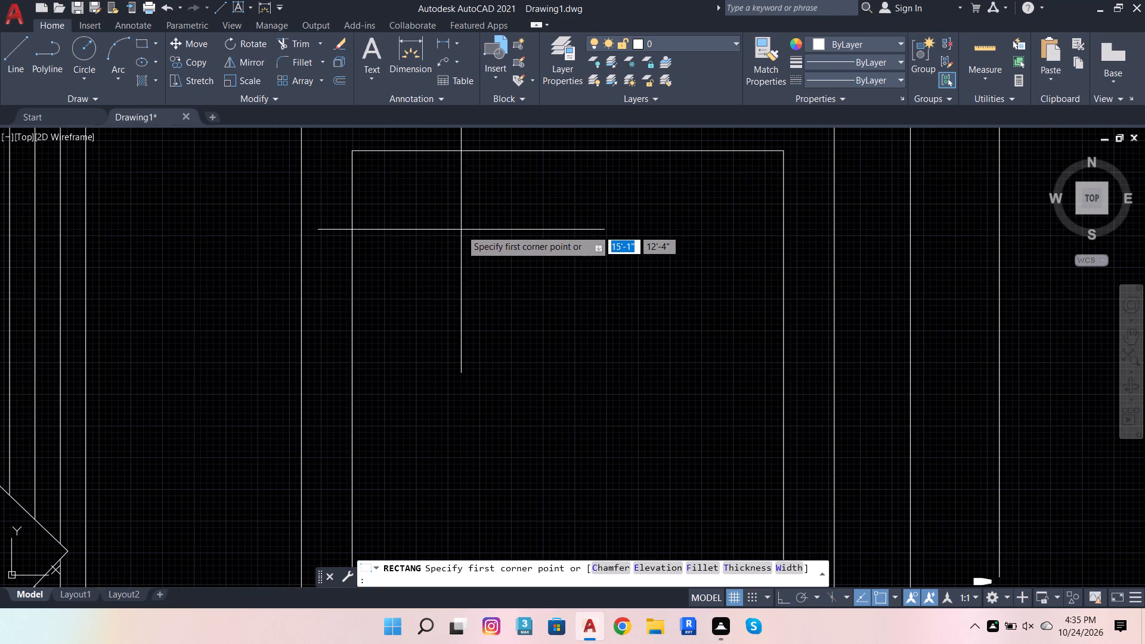
{"action": "left_click", "coordinate": [472, 225]}
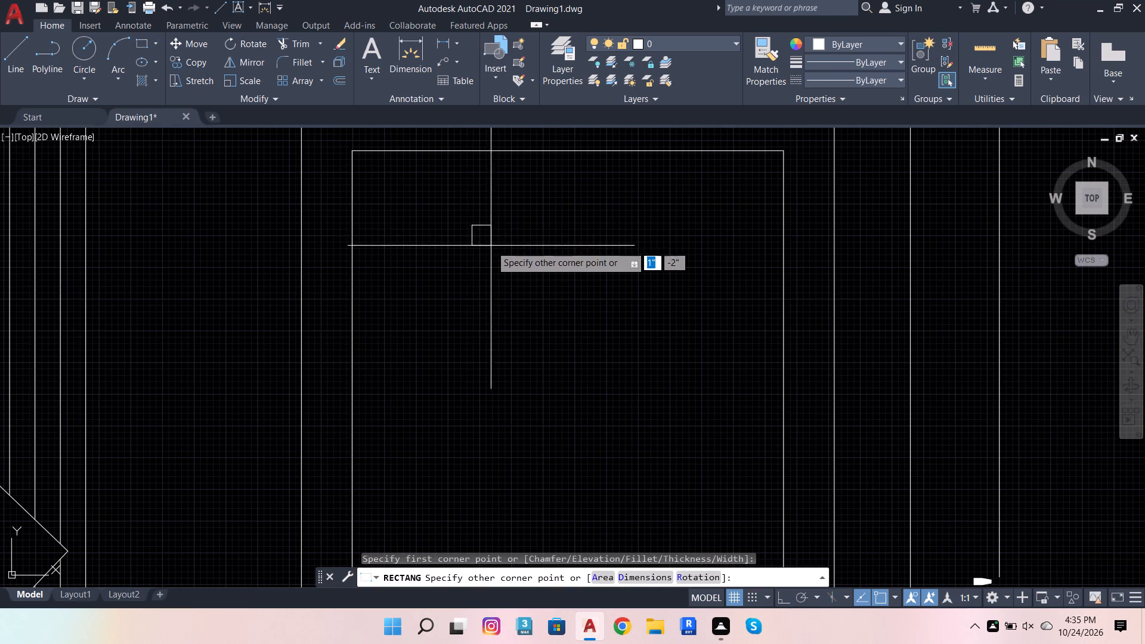
{"action": "scroll", "coordinate": [492, 246], "scroll_direction": "down", "scroll_amount": 2}
{"action": "scroll", "coordinate": [528, 348], "scroll_direction": "down", "scroll_amount": 1}
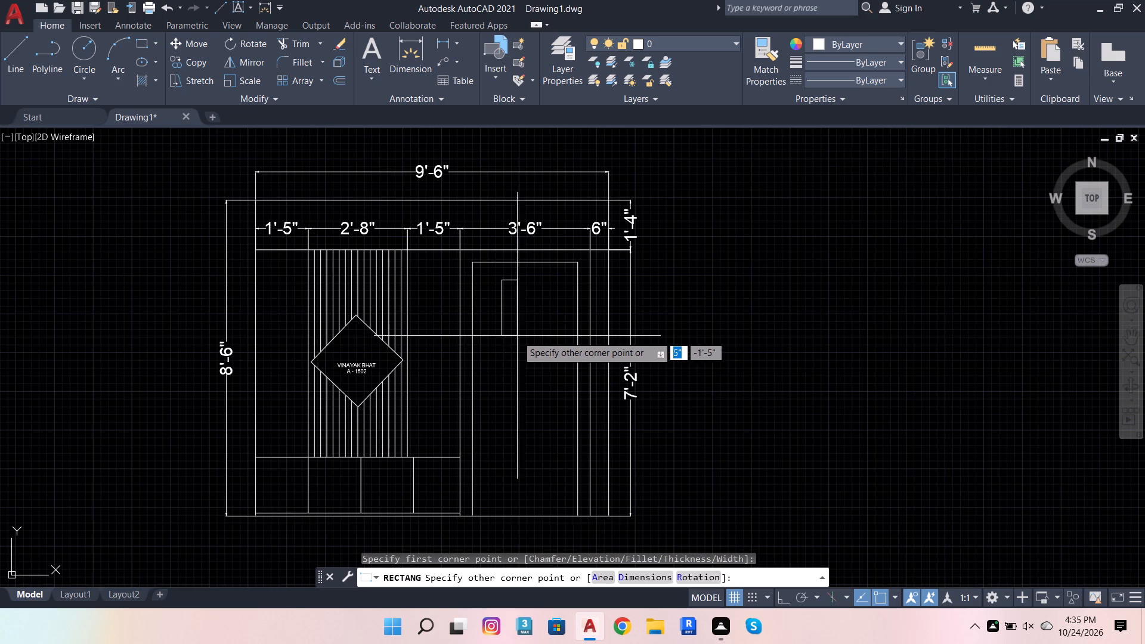
{"action": "type", "text": "1',4'"}
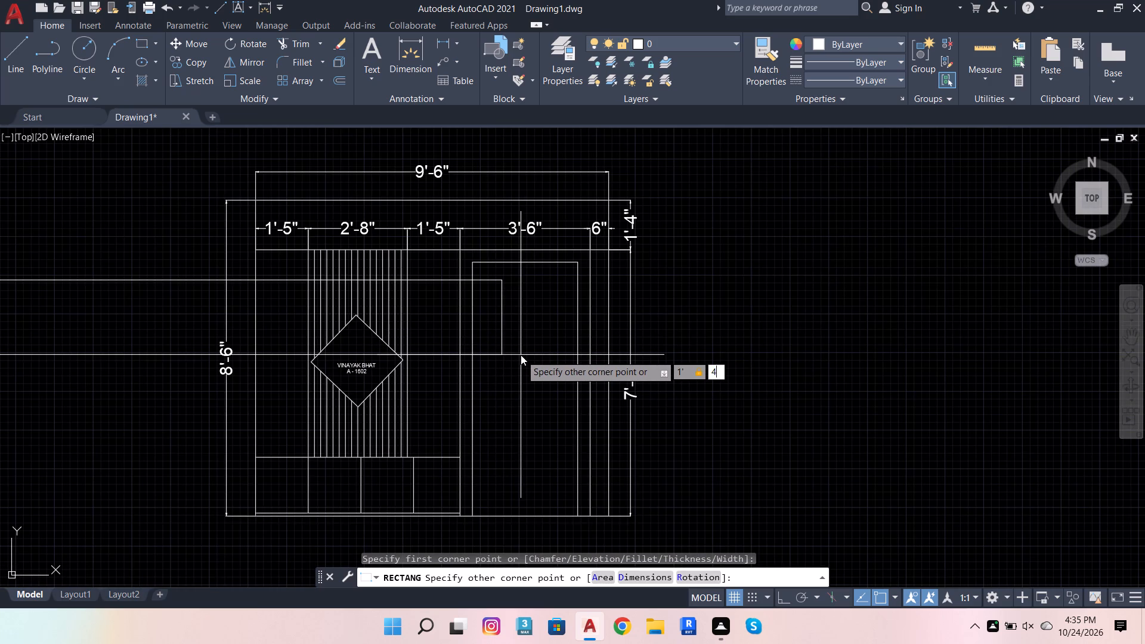
{"action": "key", "text": "Return"}
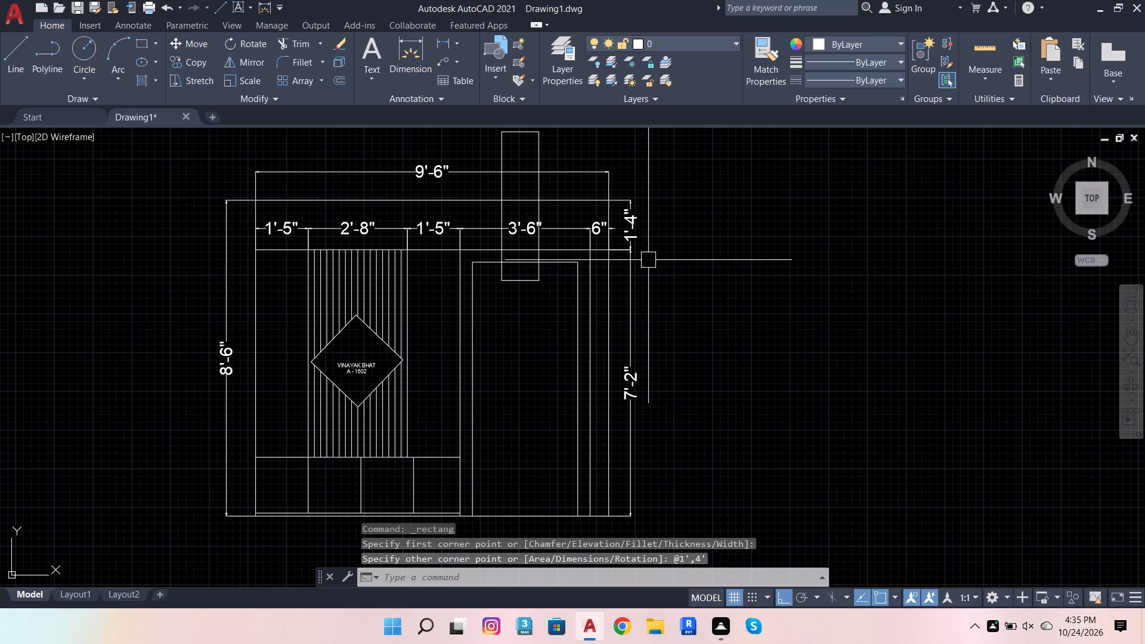
{"action": "key", "text": "Escape"}
Move the 1' by 4' rectangle down inside the framed 3'-6" bay, with ortho mode off.
{"action": "left_click", "coordinate": [531, 131]}
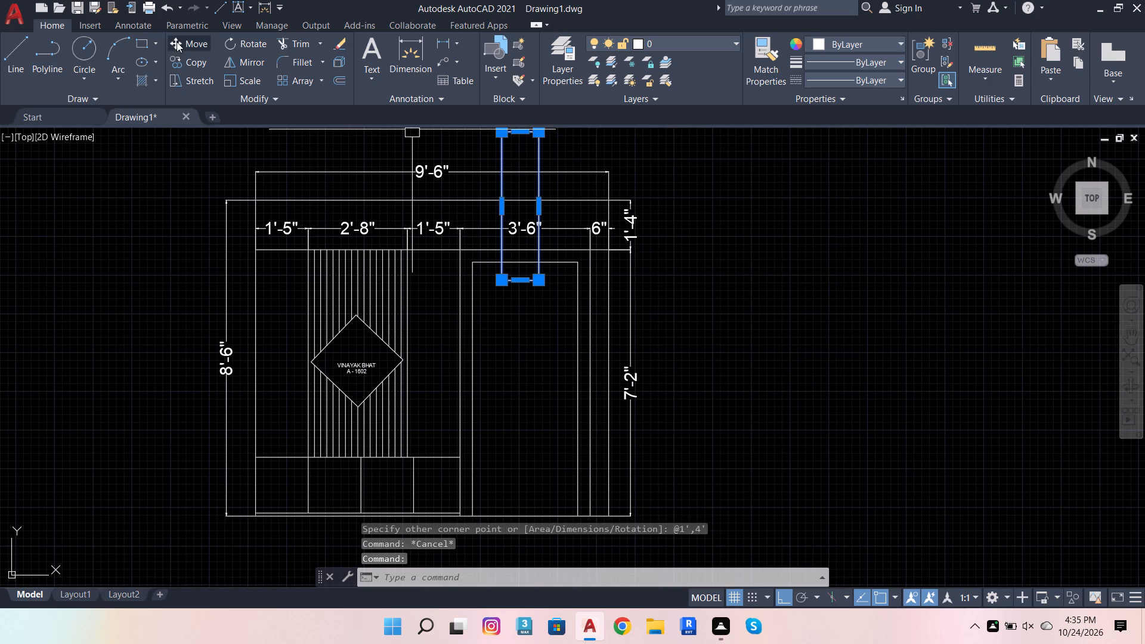
{"action": "left_click", "coordinate": [181, 42]}
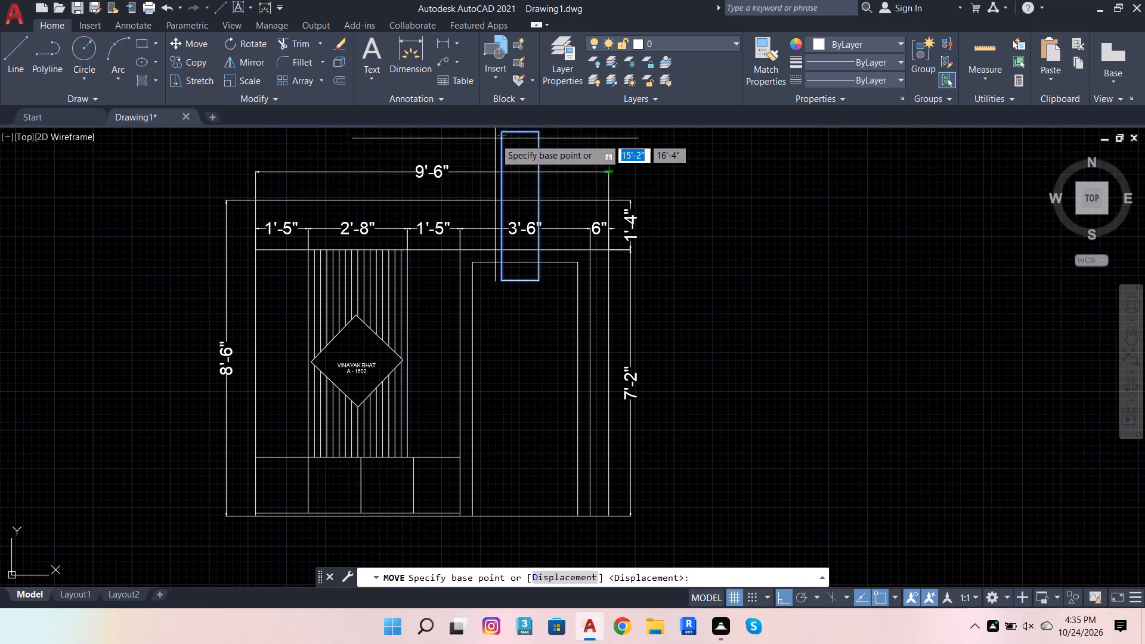
{"action": "left_click", "coordinate": [505, 135]}
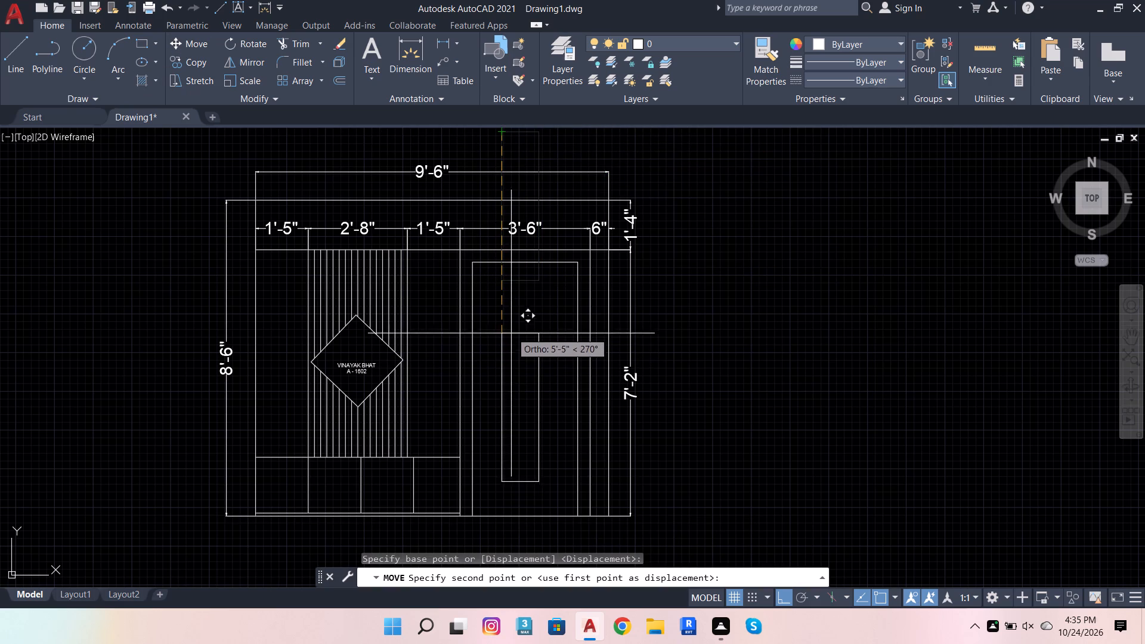
{"action": "left_click", "coordinate": [779, 601]}
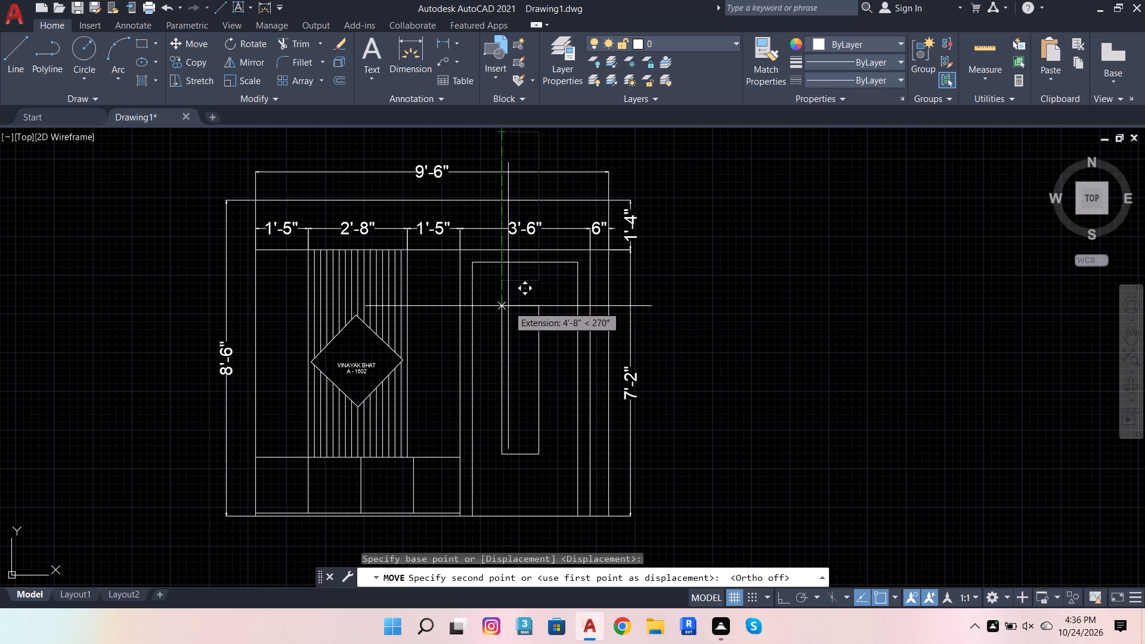
{"action": "scroll", "coordinate": [513, 306], "scroll_direction": "up", "scroll_amount": 3}
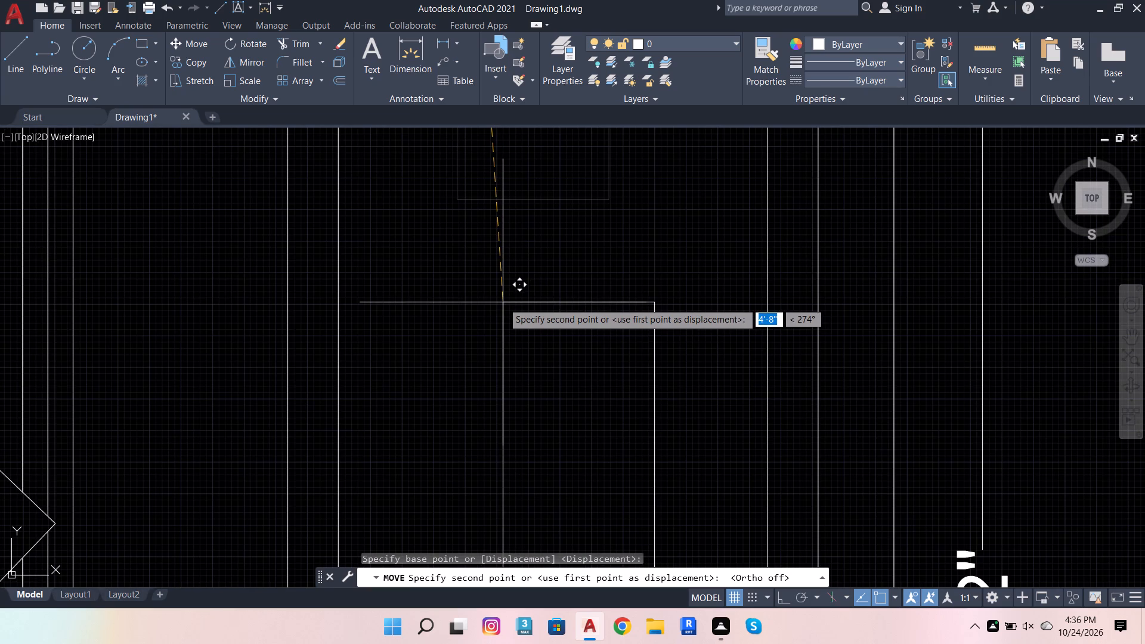
{"action": "left_click", "coordinate": [499, 304]}
{"action": "scroll", "coordinate": [544, 301], "scroll_direction": "down", "scroll_amount": 2}
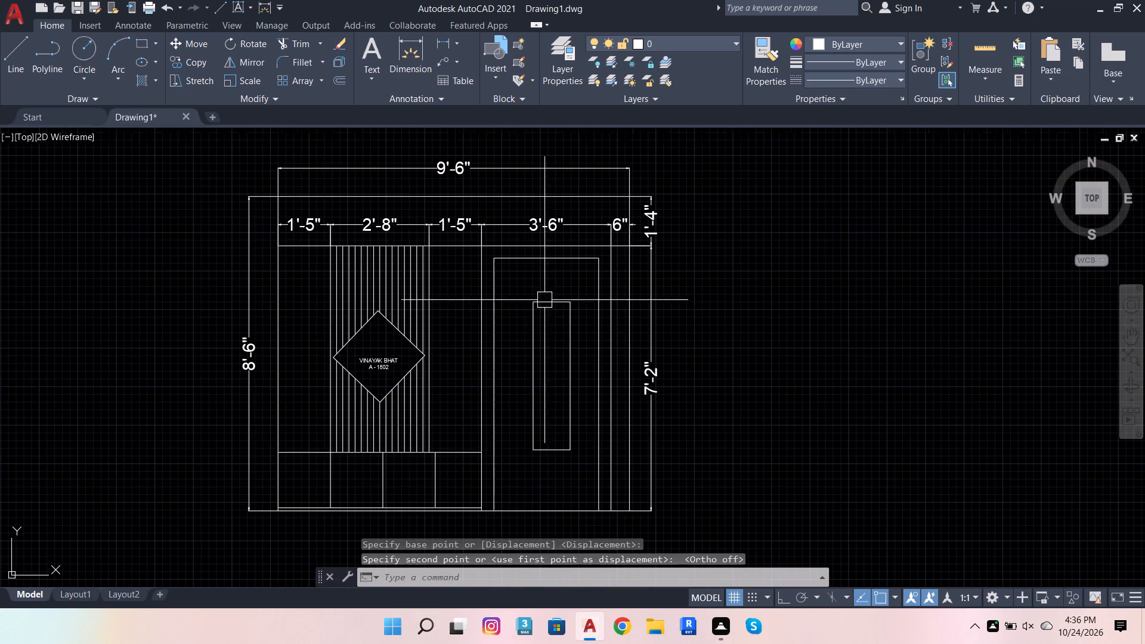
{"action": "scroll", "coordinate": [544, 300], "scroll_direction": "down", "scroll_amount": 1}
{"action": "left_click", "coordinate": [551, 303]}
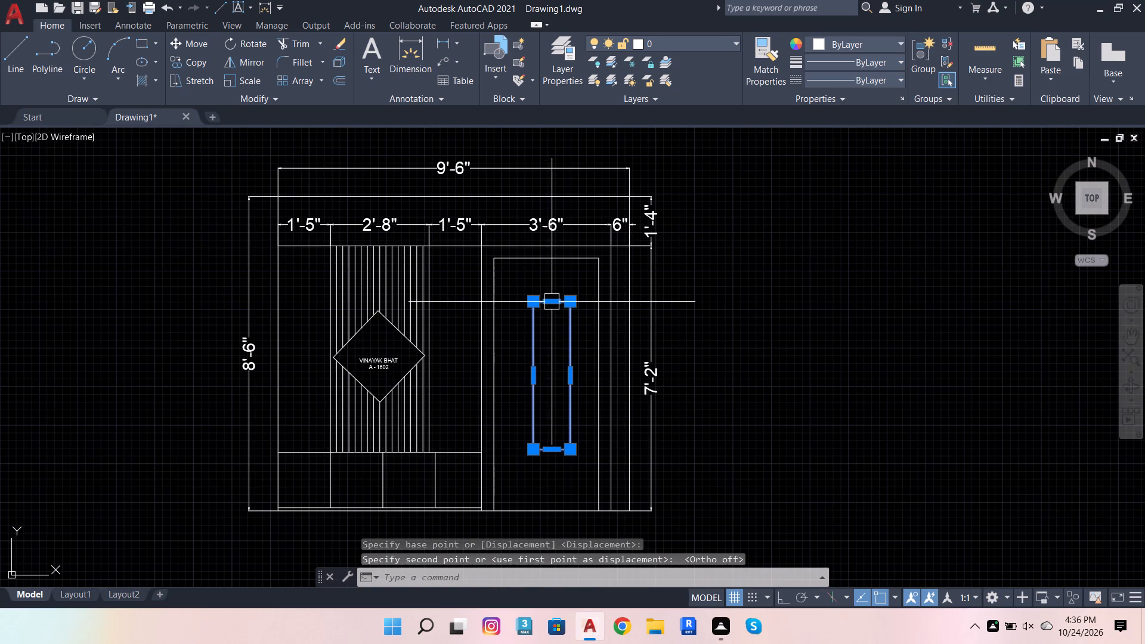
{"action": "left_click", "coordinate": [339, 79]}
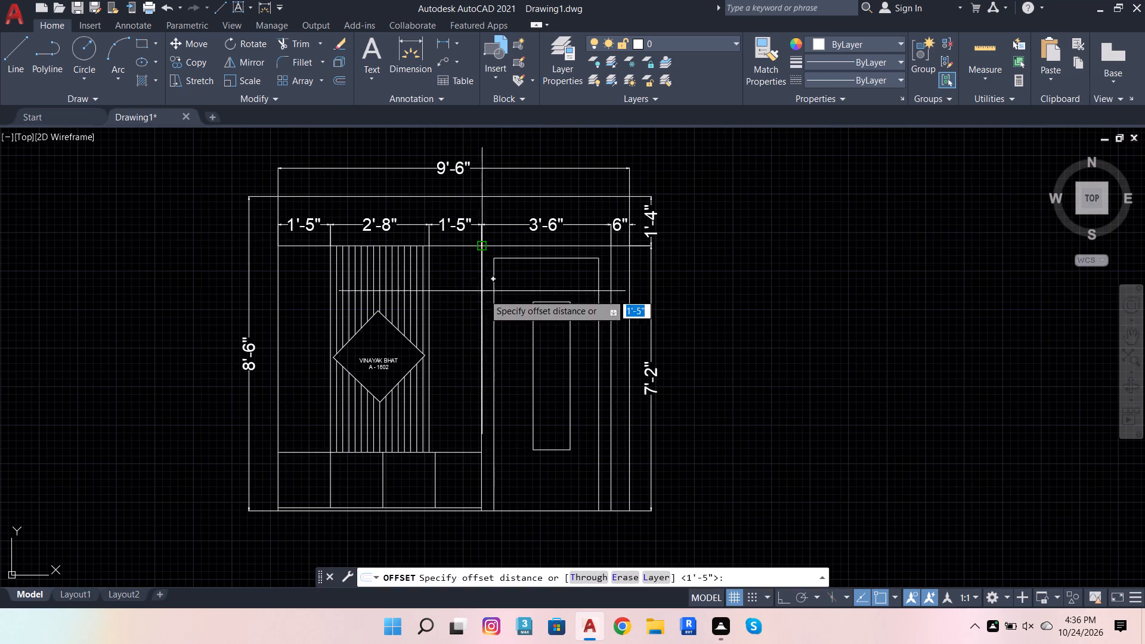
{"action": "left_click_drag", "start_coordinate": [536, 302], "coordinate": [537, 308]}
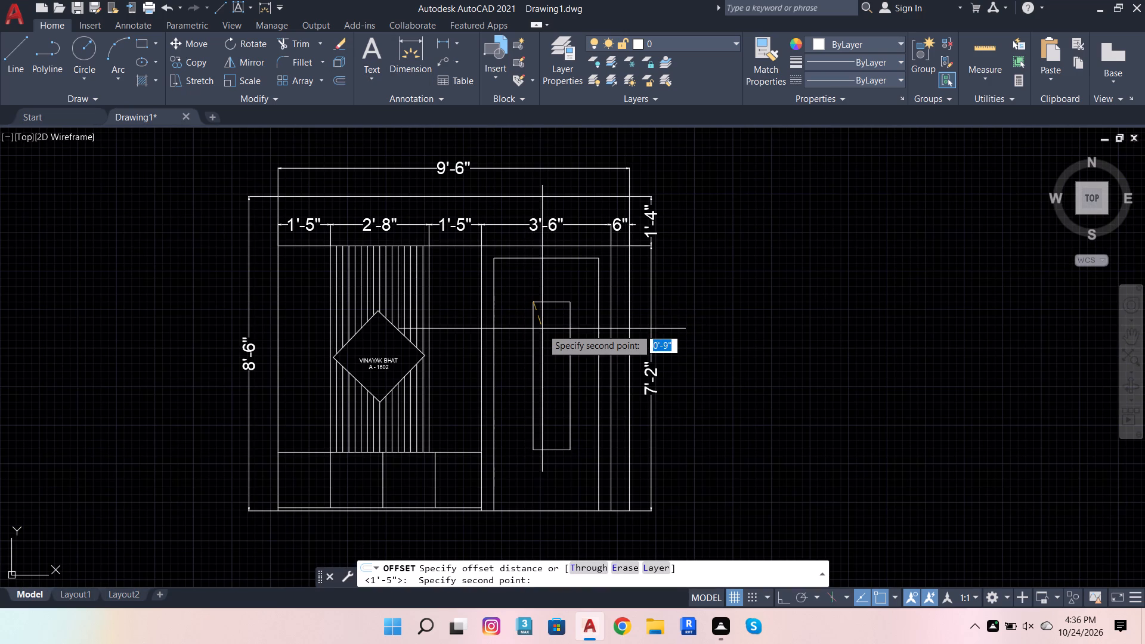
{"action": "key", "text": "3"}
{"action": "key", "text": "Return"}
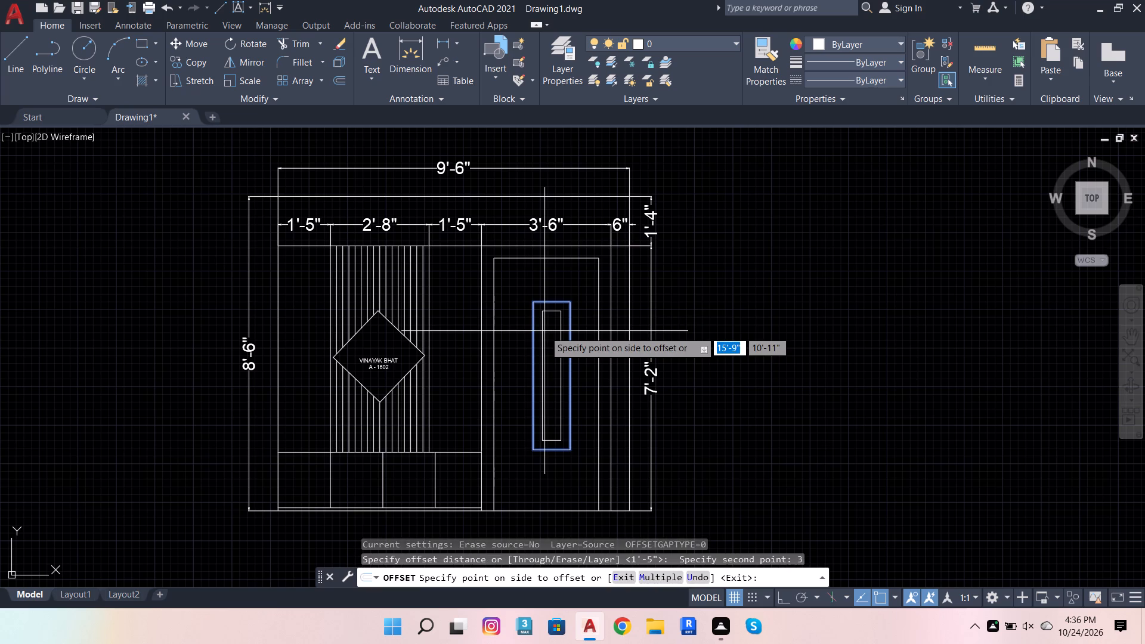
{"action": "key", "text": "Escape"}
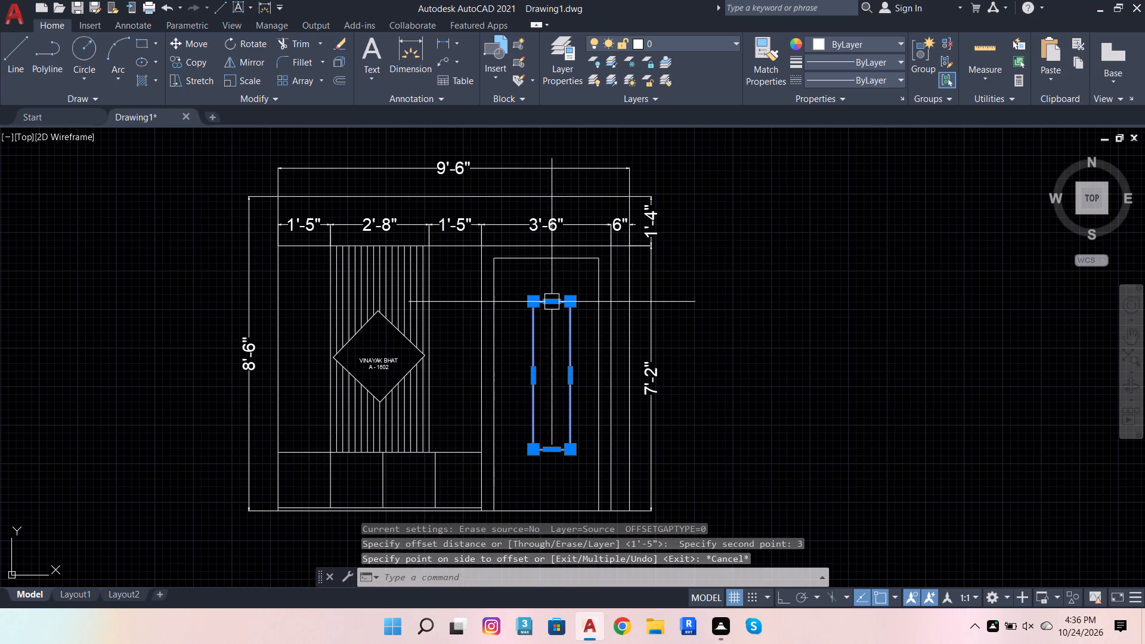
Offset the 1' by 4' rectangle 2" inward to form an inner border.
{"action": "left_click", "coordinate": [550, 299]}
{"action": "left_click", "coordinate": [339, 74]}
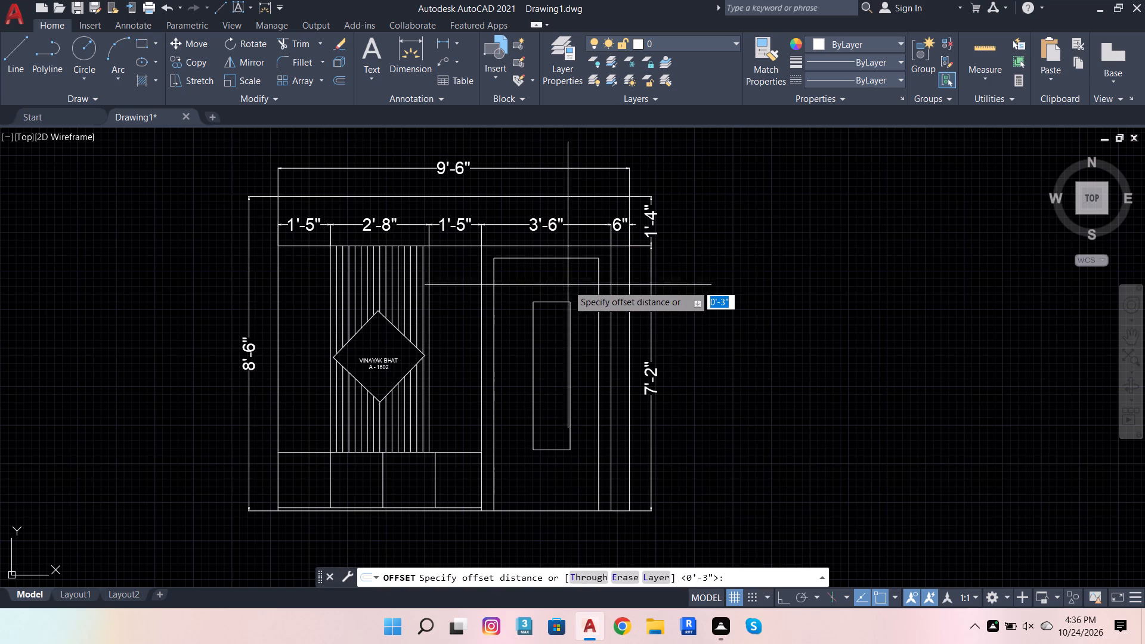
{"action": "left_click", "coordinate": [567, 301]}
{"action": "key", "text": "2"}
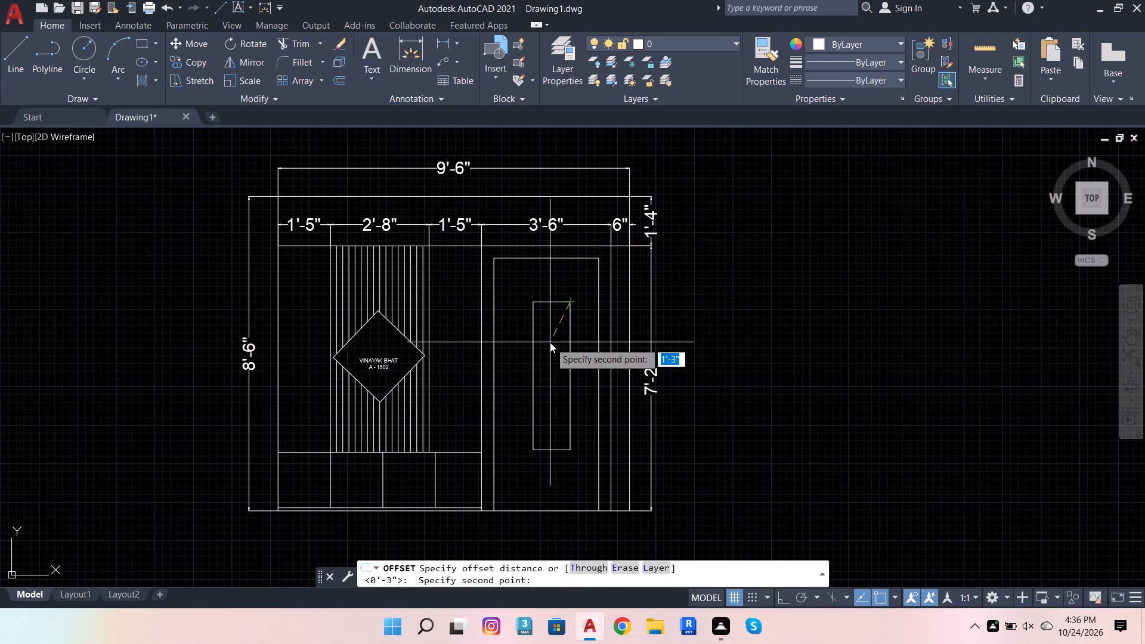
{"action": "key", "text": "Return"}
{"action": "left_click", "coordinate": [550, 342]}
{"action": "key", "text": "Escape"}
{"action": "key", "text": "Escape"}
{"action": "key", "text": "Escape"}
{"action": "key", "text": "Escape"}
Hatch the inside of the inner border rectangle with the AR-PARQ1 pattern.
{"action": "scroll", "coordinate": [569, 325], "scroll_direction": "up", "scroll_amount": 1}
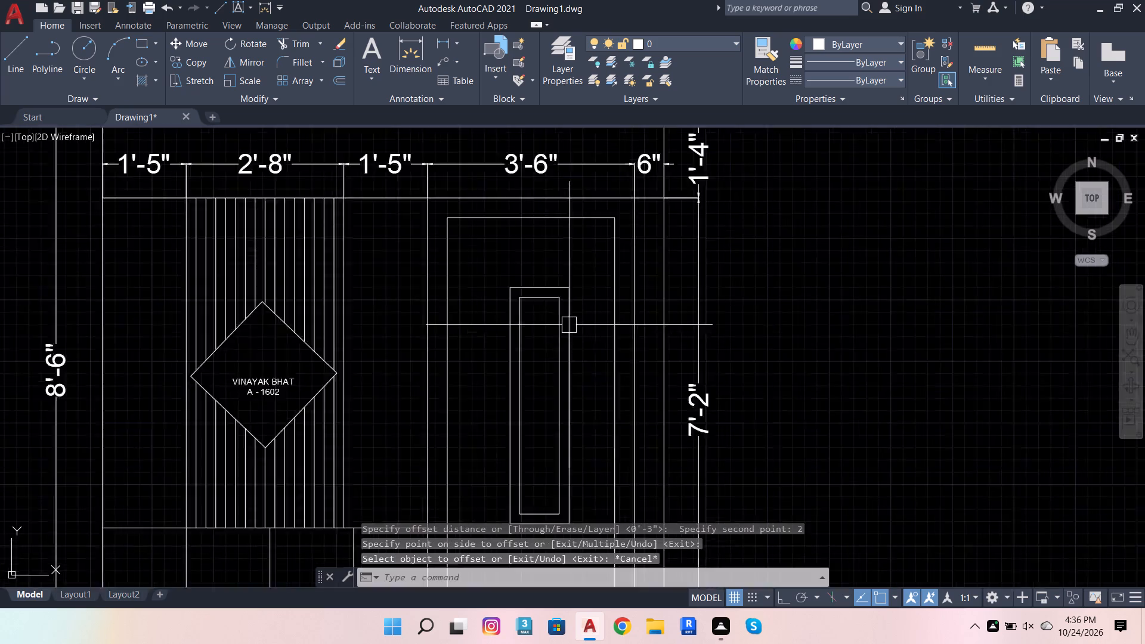
{"action": "scroll", "coordinate": [569, 325], "scroll_direction": "up", "scroll_amount": 2}
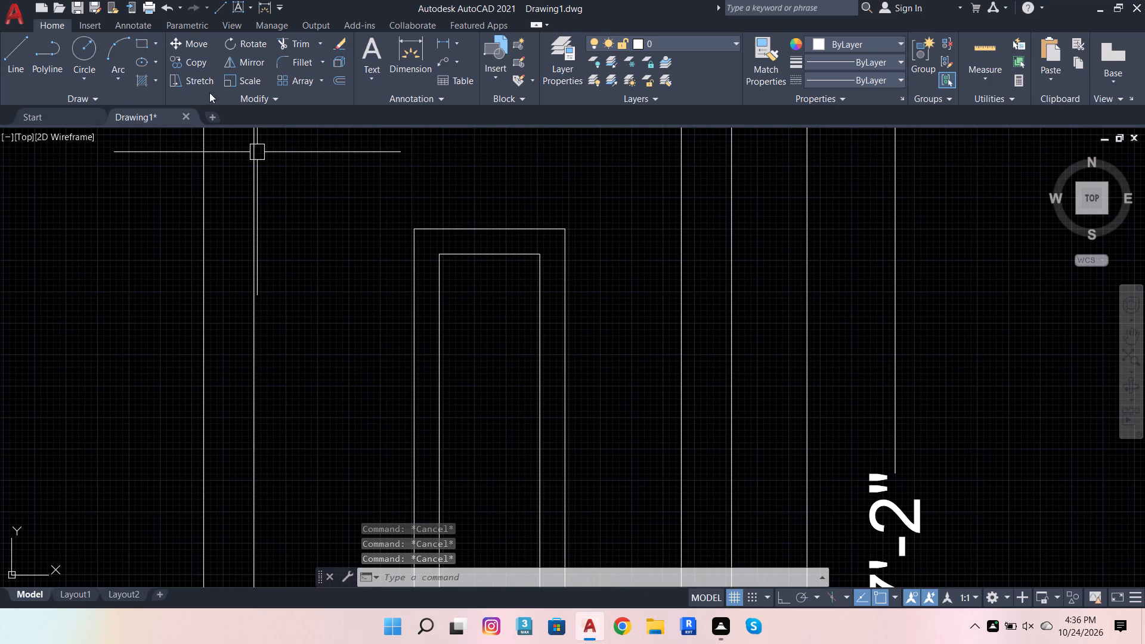
{"action": "left_click", "coordinate": [141, 82]}
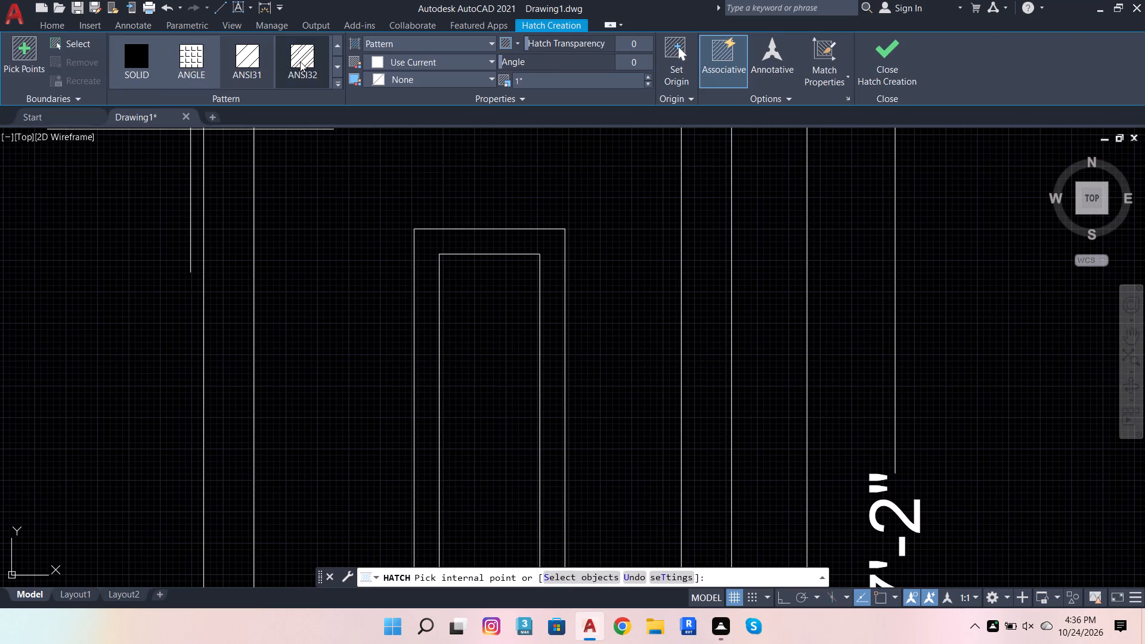
{"action": "scroll", "coordinate": [301, 61], "scroll_direction": "down", "scroll_amount": 3}
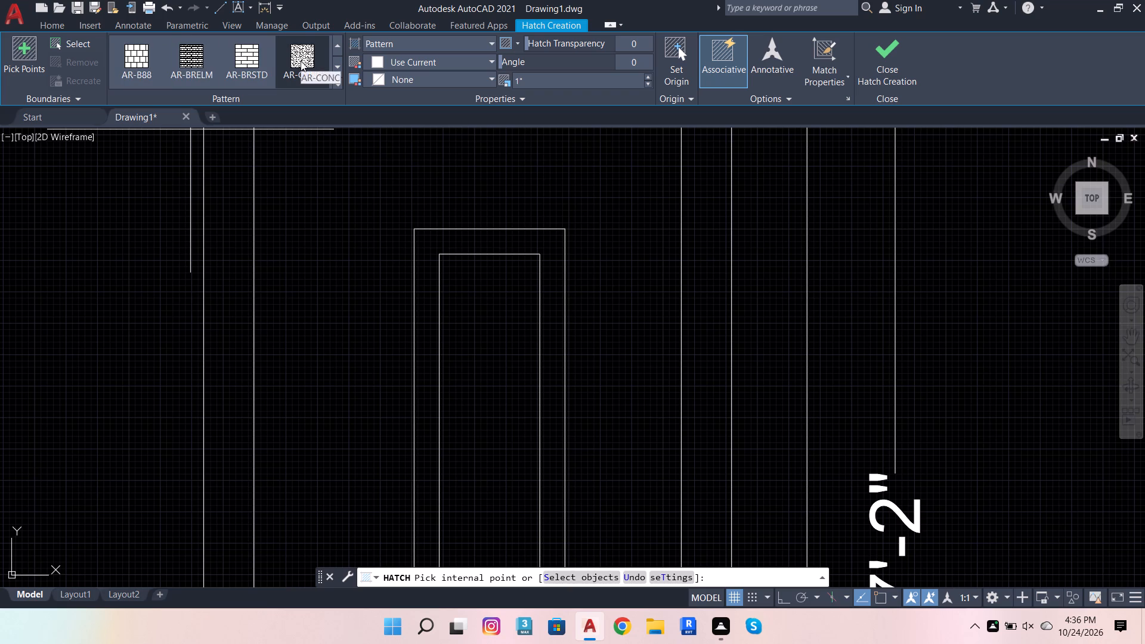
{"action": "scroll", "coordinate": [301, 61], "scroll_direction": "down", "scroll_amount": 1}
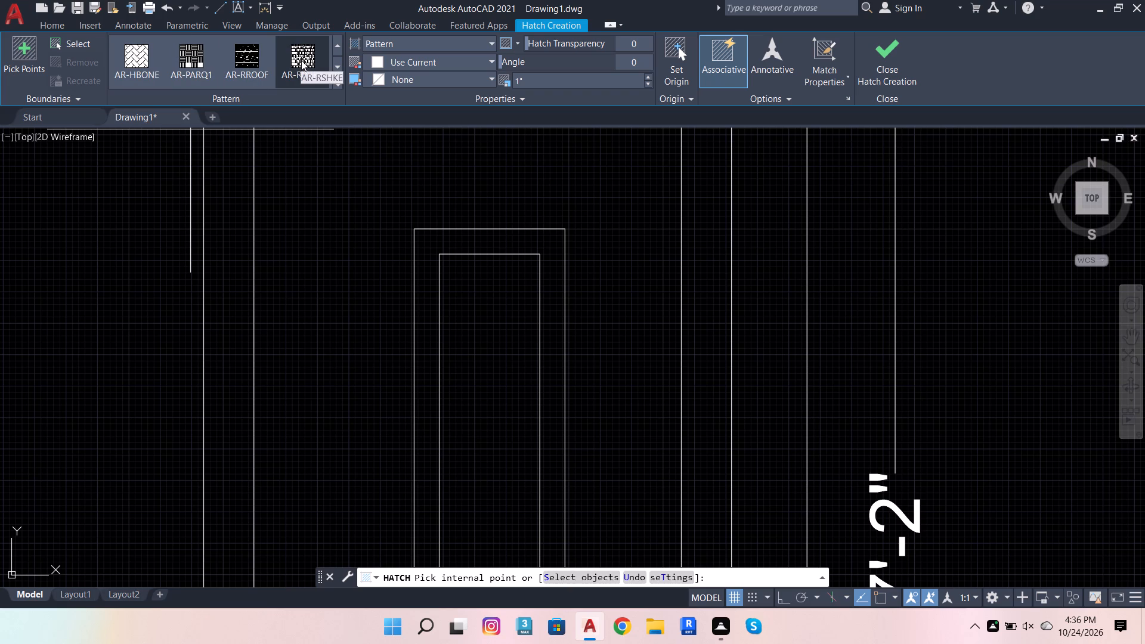
{"action": "left_click", "coordinate": [191, 52]}
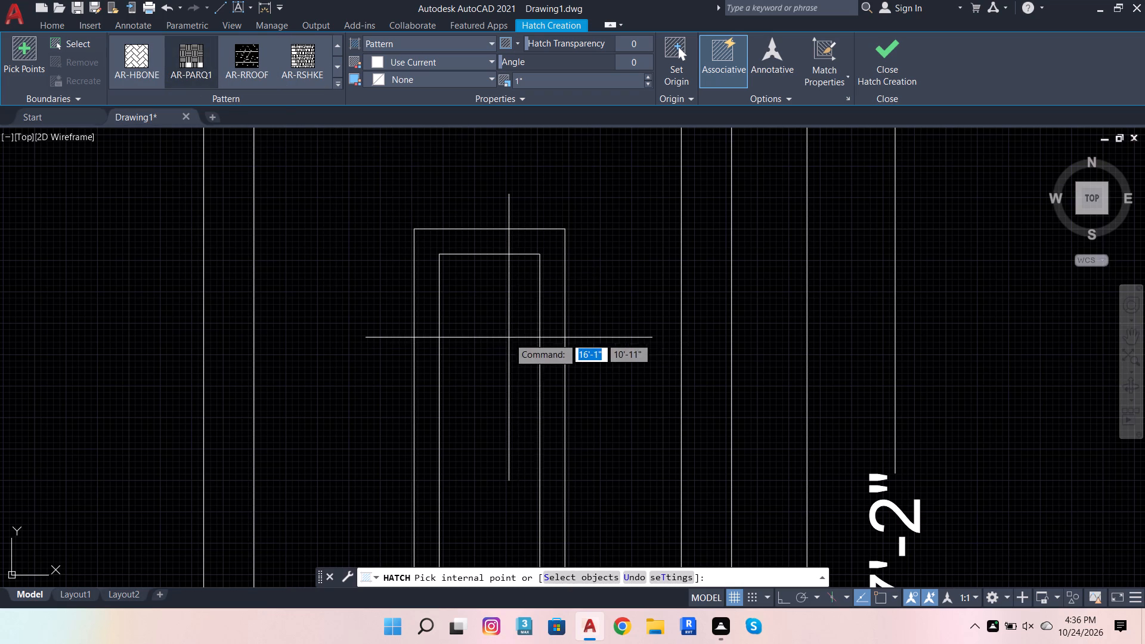
{"action": "left_click", "coordinate": [509, 338]}
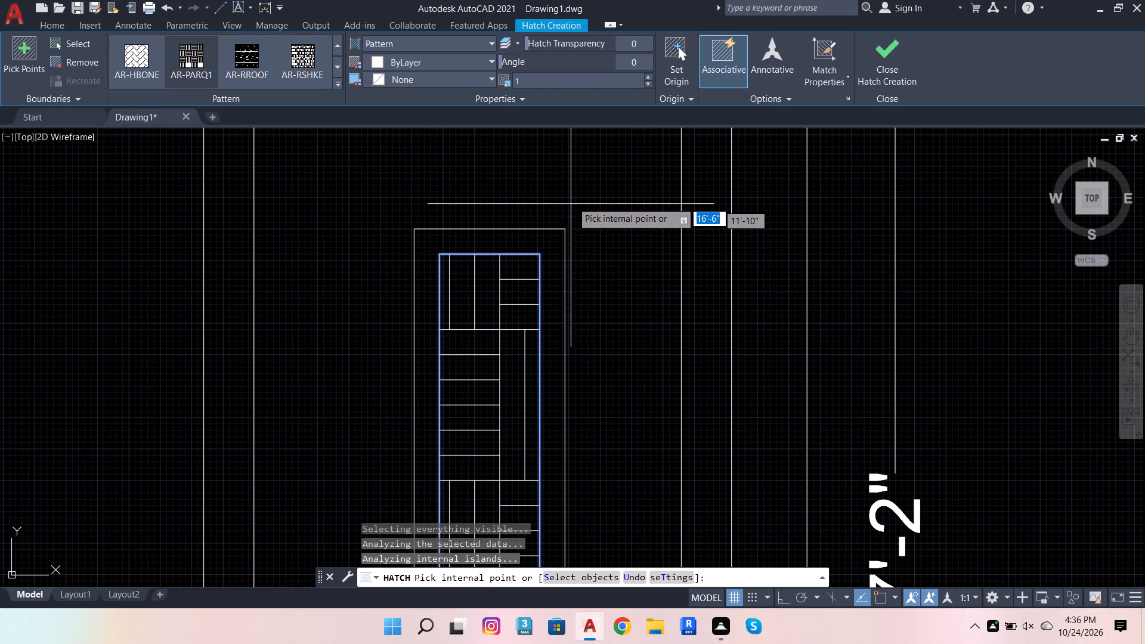
{"action": "key", "text": "Escape"}
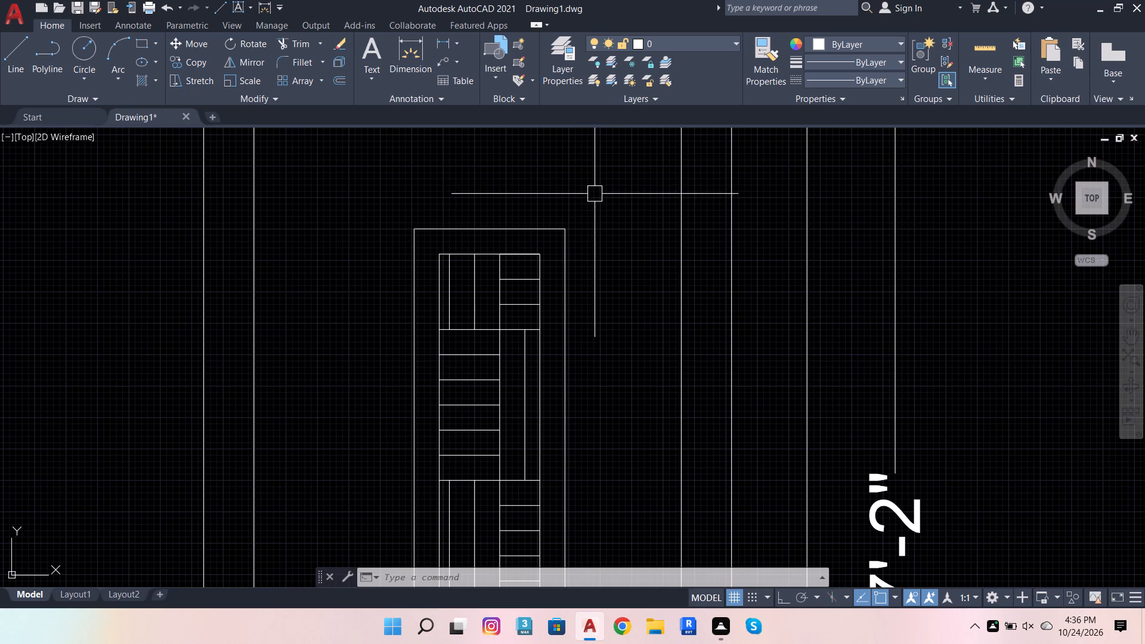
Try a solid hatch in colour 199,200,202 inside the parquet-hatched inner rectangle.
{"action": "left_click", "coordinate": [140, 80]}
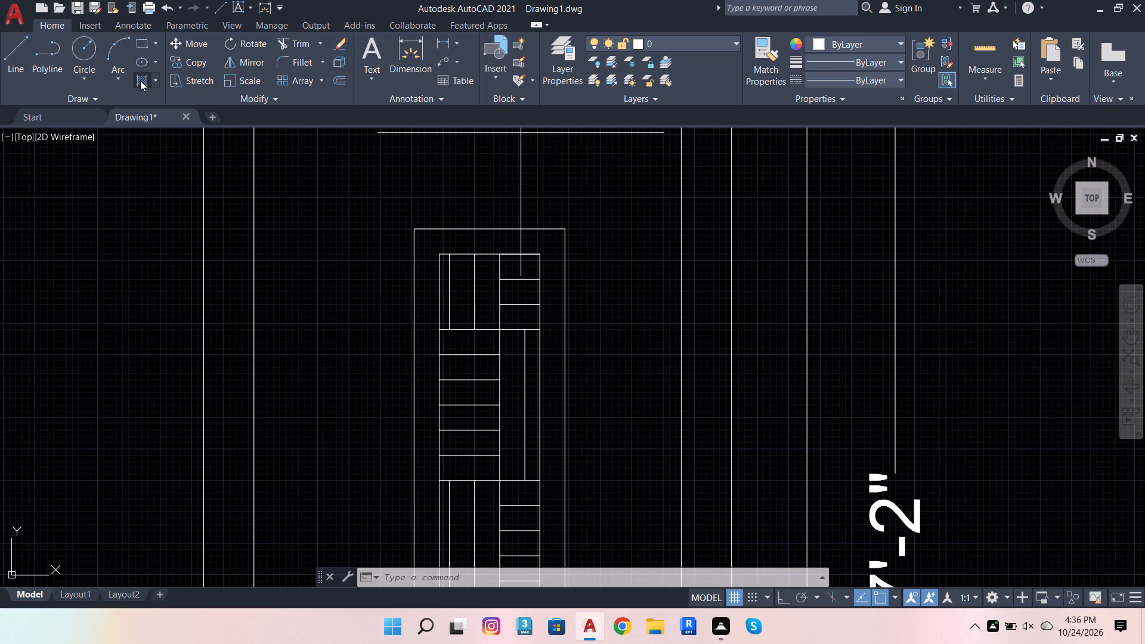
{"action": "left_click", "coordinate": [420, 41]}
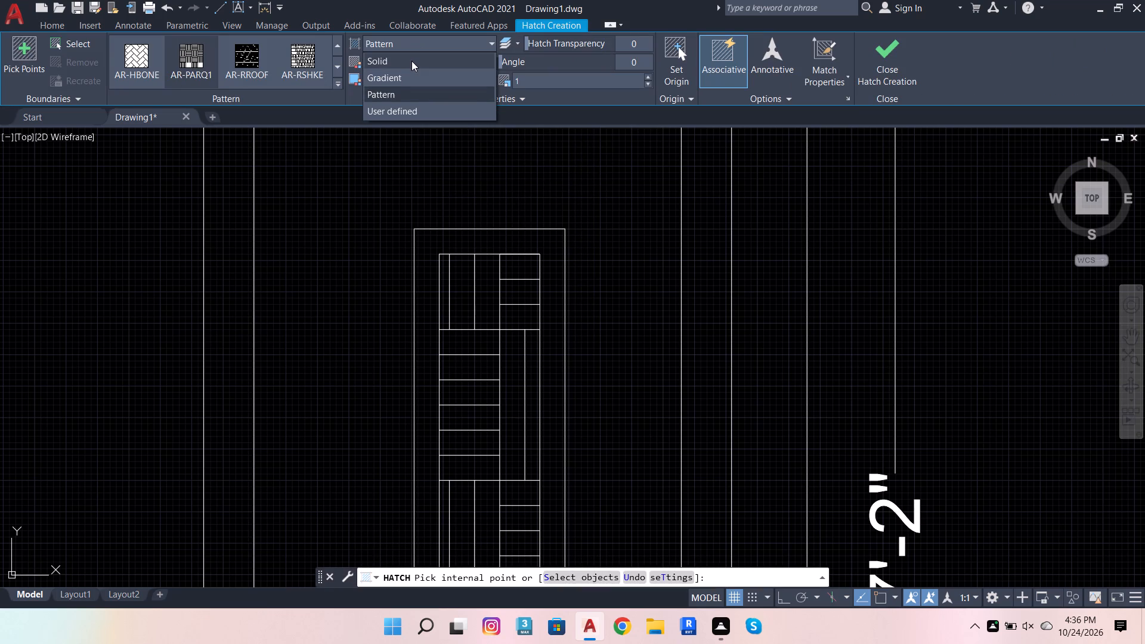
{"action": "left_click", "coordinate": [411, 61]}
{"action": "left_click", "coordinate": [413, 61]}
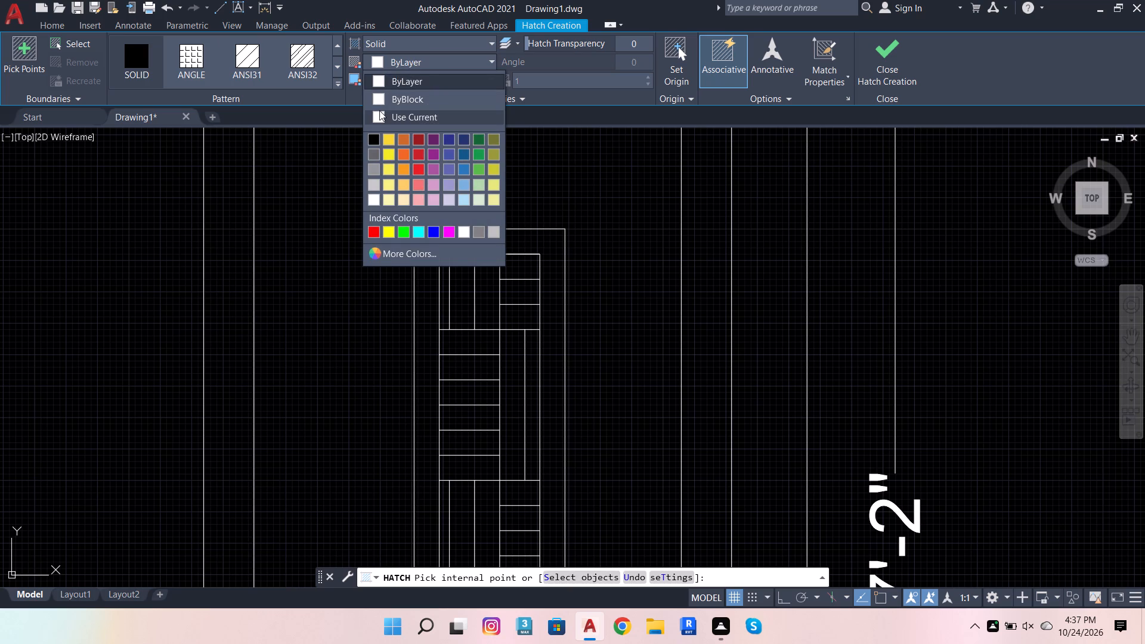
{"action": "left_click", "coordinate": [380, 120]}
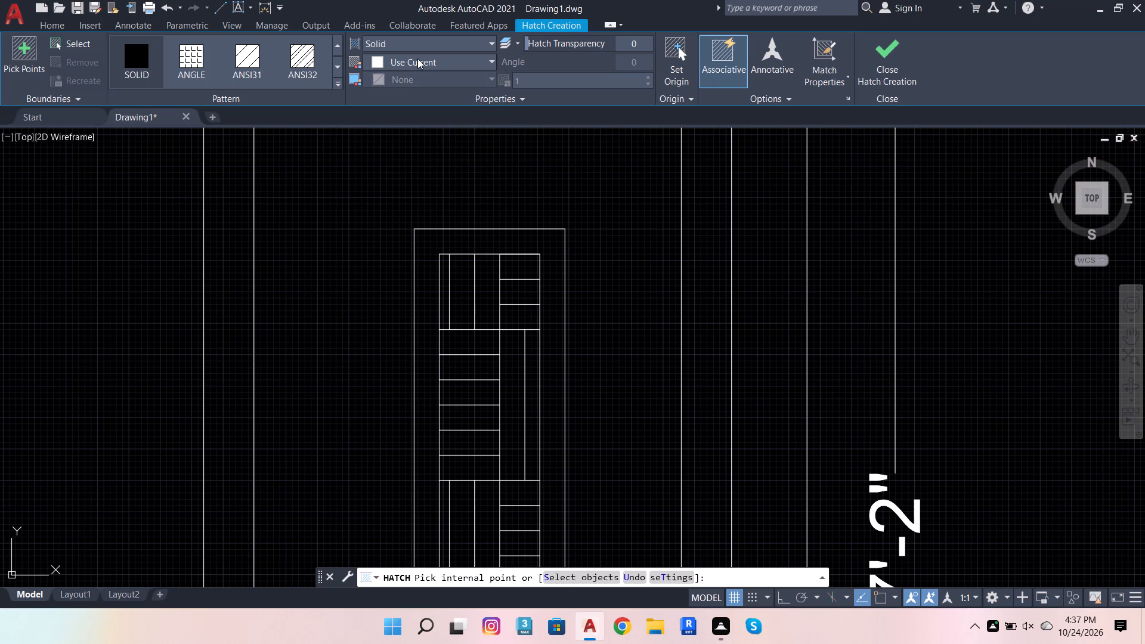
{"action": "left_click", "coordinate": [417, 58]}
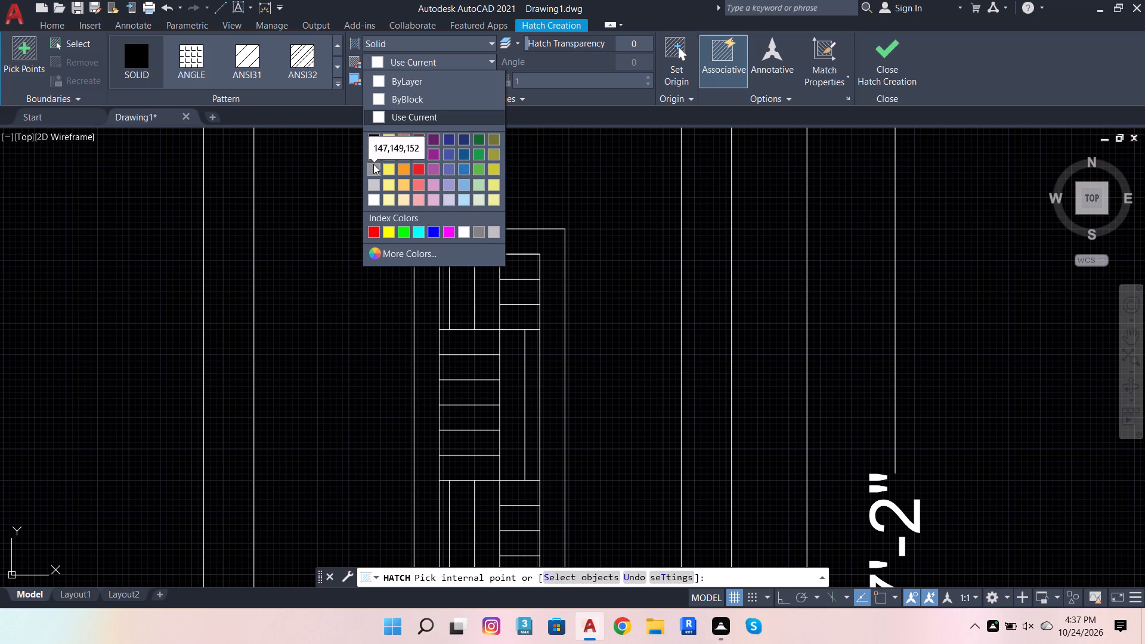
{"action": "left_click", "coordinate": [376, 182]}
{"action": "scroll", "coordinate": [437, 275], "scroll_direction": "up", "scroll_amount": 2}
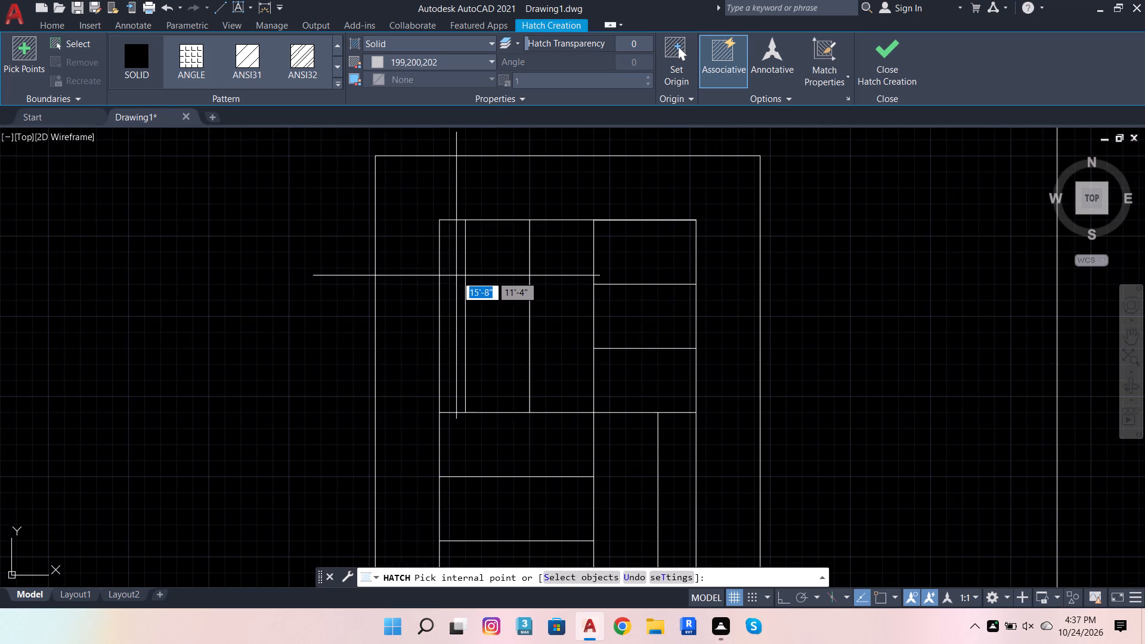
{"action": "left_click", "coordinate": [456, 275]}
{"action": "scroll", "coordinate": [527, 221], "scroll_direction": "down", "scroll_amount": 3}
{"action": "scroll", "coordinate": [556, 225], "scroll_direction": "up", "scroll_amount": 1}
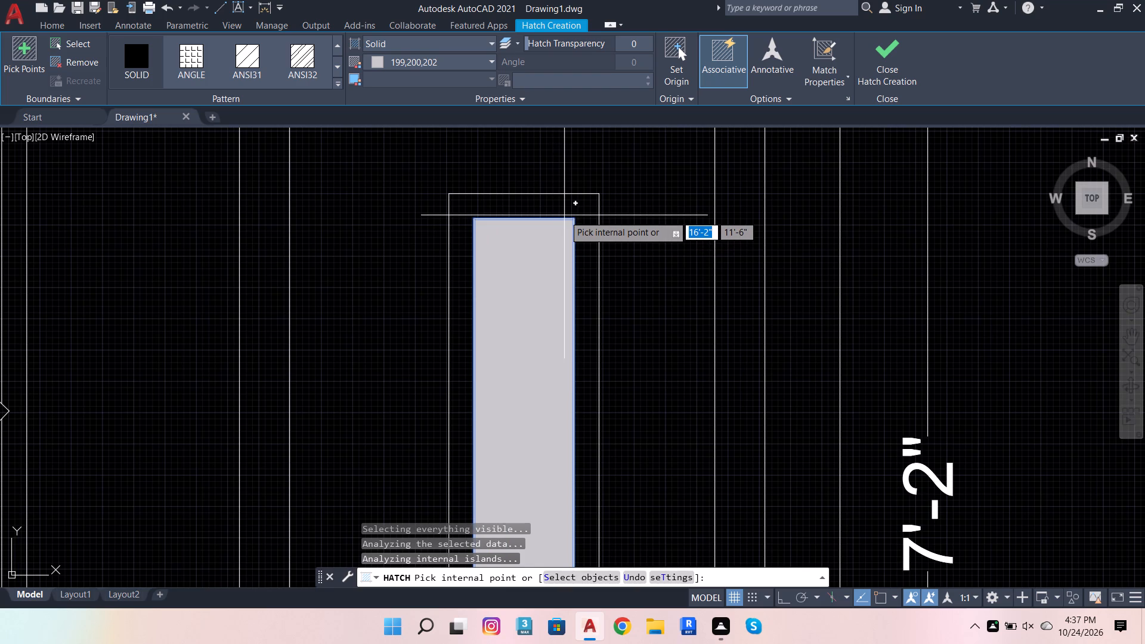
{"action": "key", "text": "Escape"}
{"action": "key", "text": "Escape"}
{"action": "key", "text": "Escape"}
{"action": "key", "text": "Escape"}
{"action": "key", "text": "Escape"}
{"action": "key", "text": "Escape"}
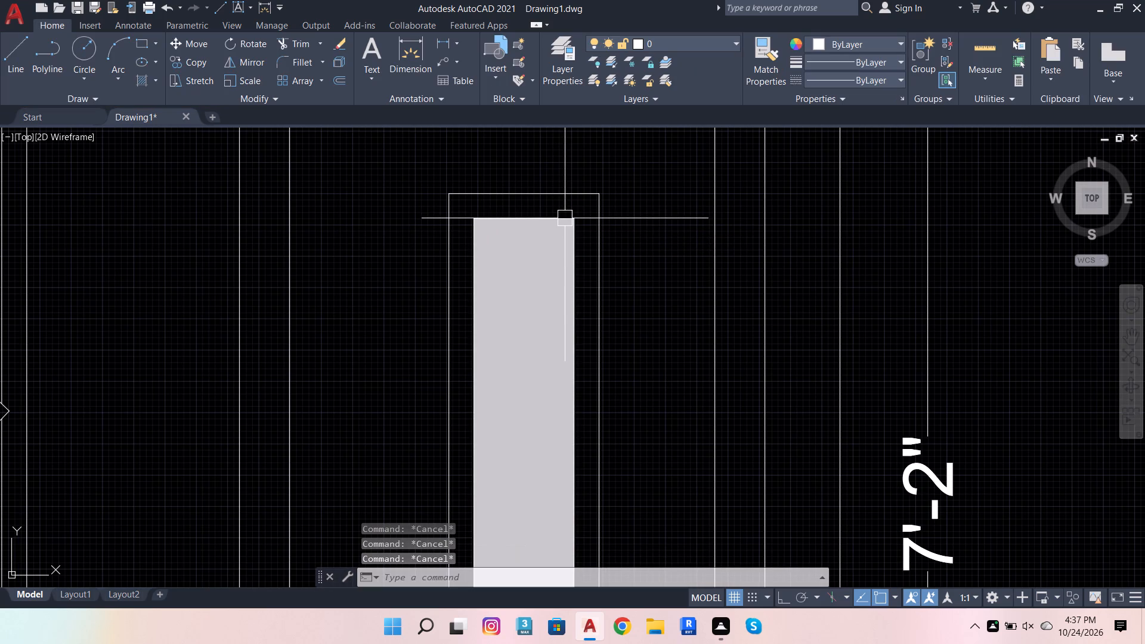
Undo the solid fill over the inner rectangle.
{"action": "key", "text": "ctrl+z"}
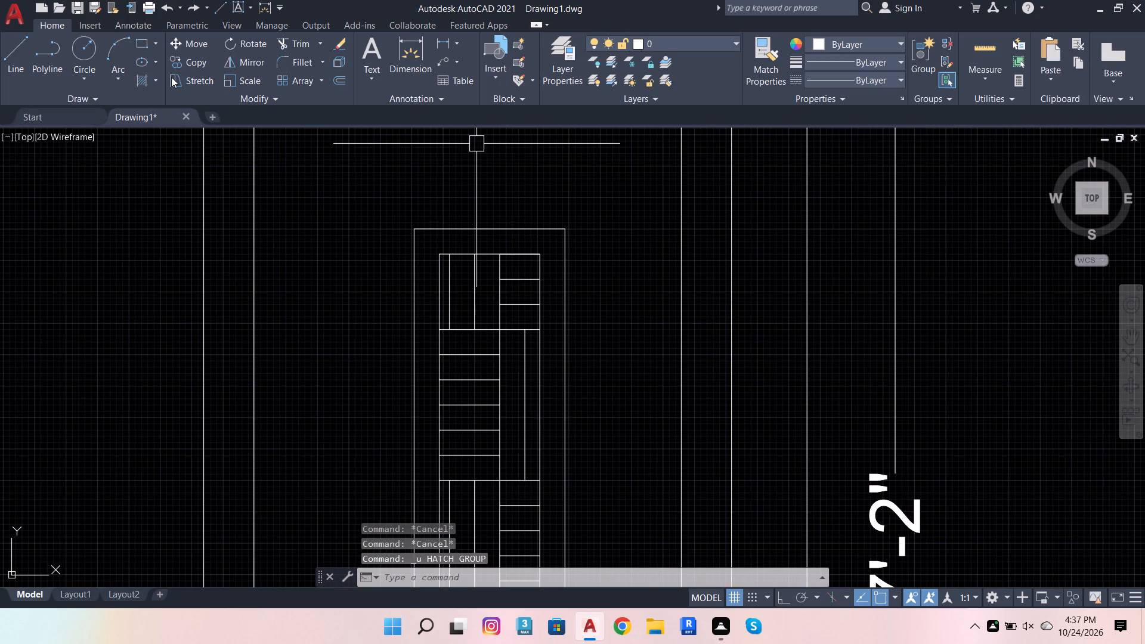
Fill the 2" border between the outer and inner rectangles with a solid hatch in colour 199,200,202.
{"action": "left_click", "coordinate": [153, 79]}
{"action": "left_click", "coordinate": [150, 79]}
{"action": "left_click", "coordinate": [147, 81]}
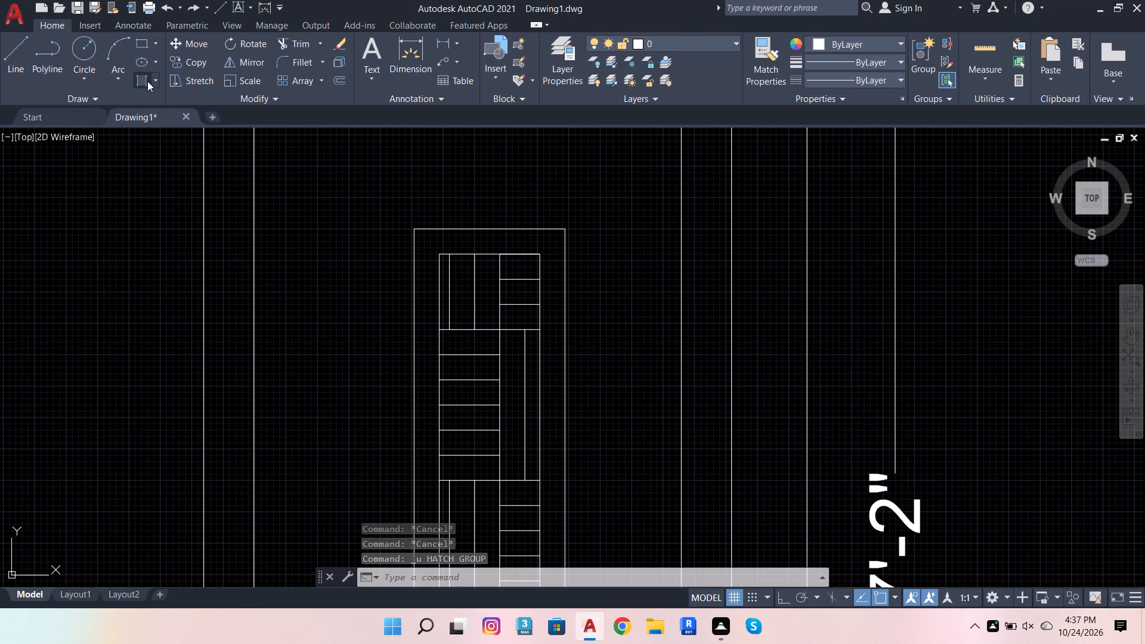
{"action": "left_click", "coordinate": [391, 38]}
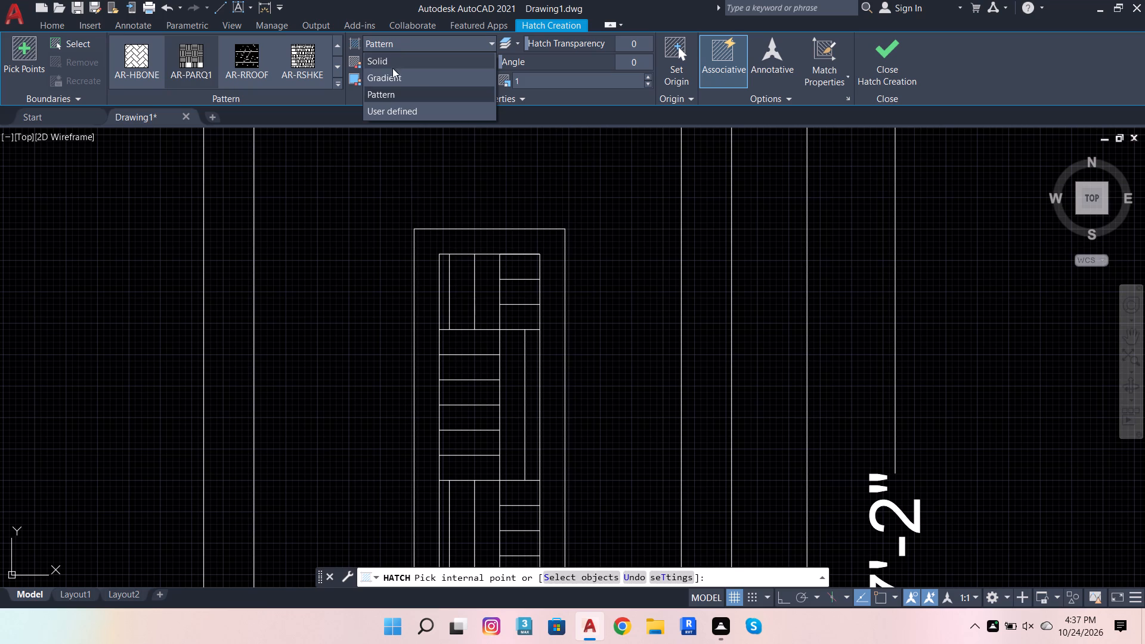
{"action": "left_click", "coordinate": [378, 55]}
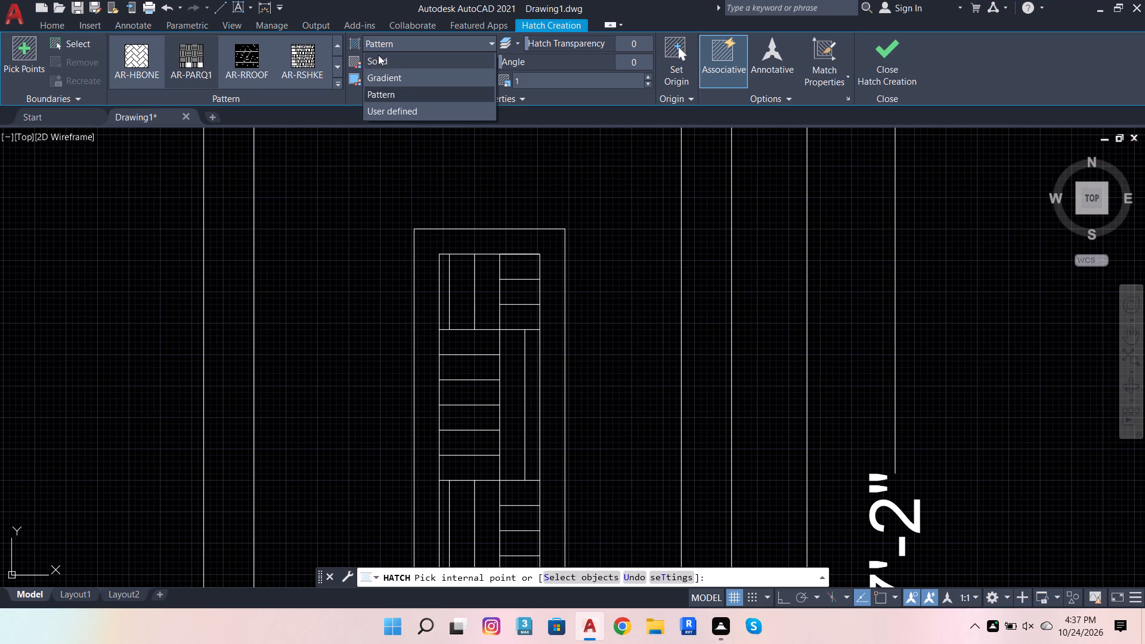
{"action": "left_click", "coordinate": [389, 59]}
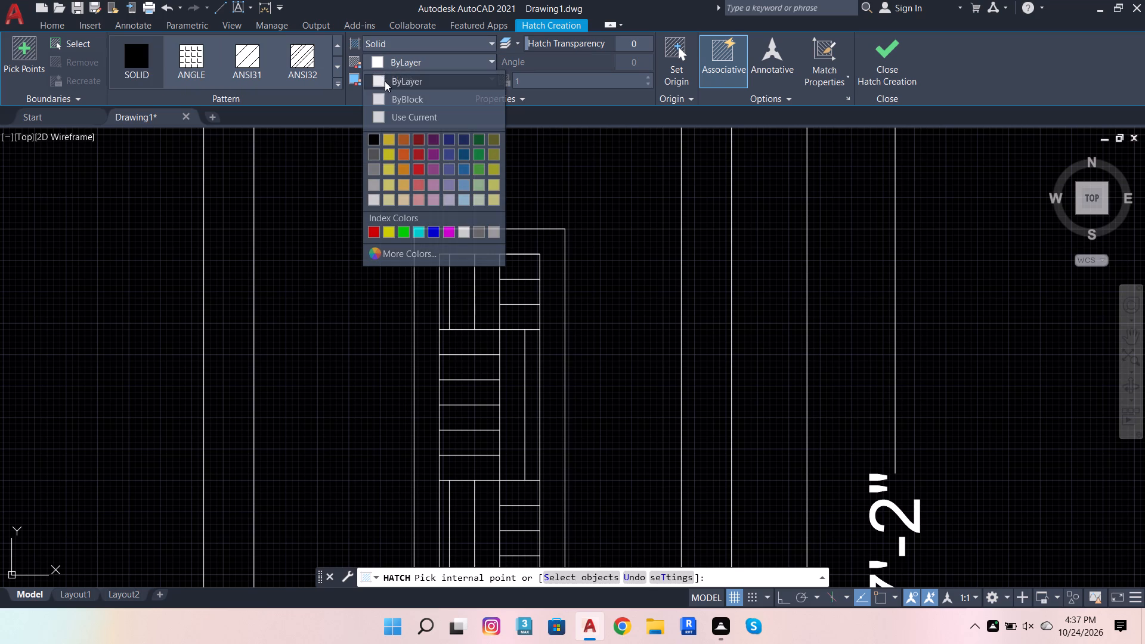
{"action": "left_click", "coordinate": [369, 187]}
{"action": "scroll", "coordinate": [522, 236], "scroll_direction": "up", "scroll_amount": 1}
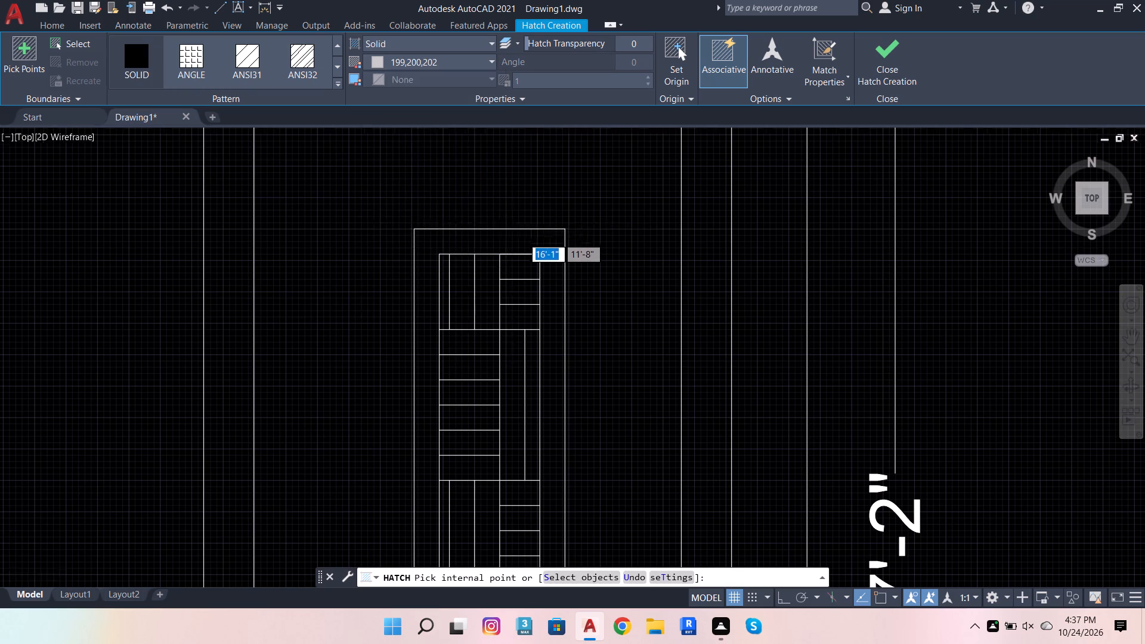
{"action": "scroll", "coordinate": [523, 239], "scroll_direction": "up", "scroll_amount": 2}
{"action": "left_click", "coordinate": [527, 239]}
{"action": "scroll", "coordinate": [567, 173], "scroll_direction": "down", "scroll_amount": 2}
{"action": "key", "text": "Escape"}
{"action": "key", "text": "Escape"}
{"action": "key", "text": "Escape"}
{"action": "scroll", "coordinate": [571, 199], "scroll_direction": "down", "scroll_amount": 1}
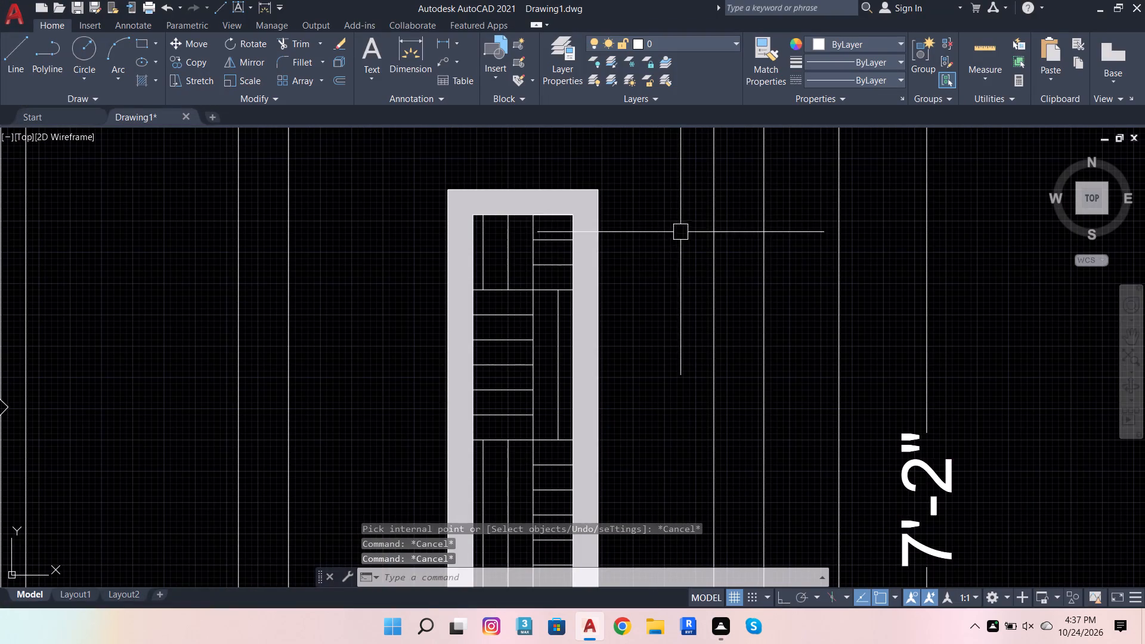
{"action": "key", "text": "Escape"}
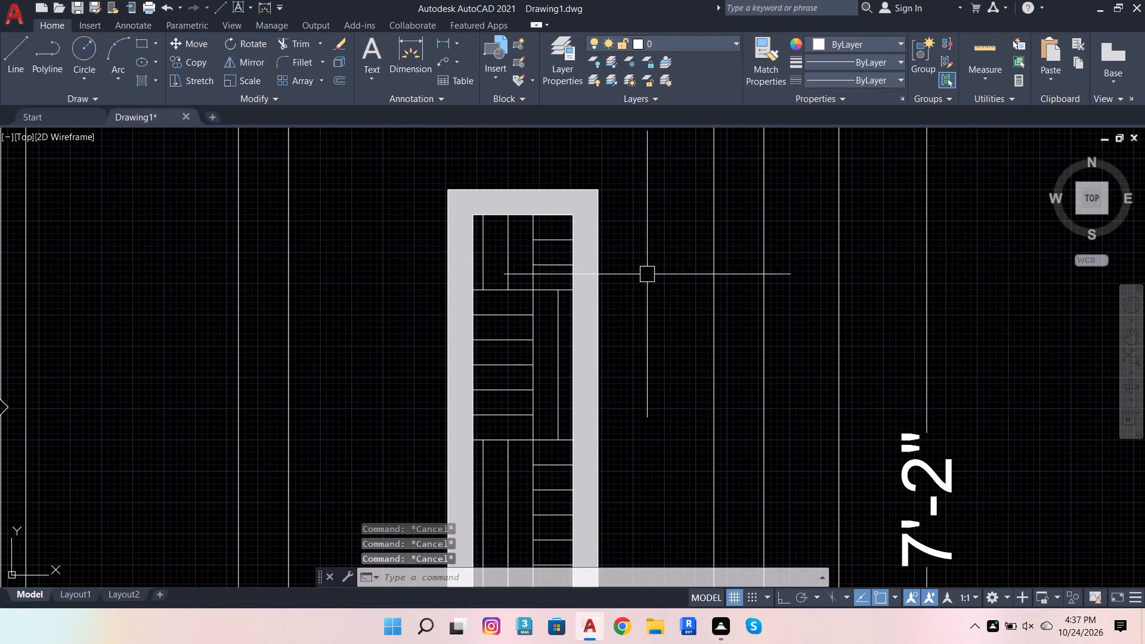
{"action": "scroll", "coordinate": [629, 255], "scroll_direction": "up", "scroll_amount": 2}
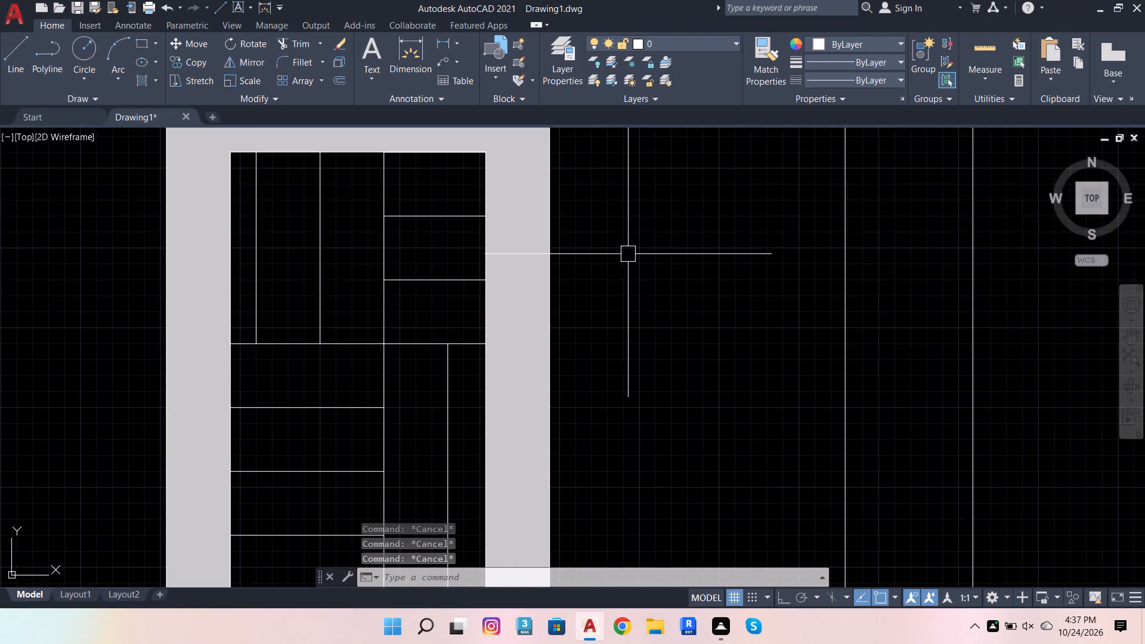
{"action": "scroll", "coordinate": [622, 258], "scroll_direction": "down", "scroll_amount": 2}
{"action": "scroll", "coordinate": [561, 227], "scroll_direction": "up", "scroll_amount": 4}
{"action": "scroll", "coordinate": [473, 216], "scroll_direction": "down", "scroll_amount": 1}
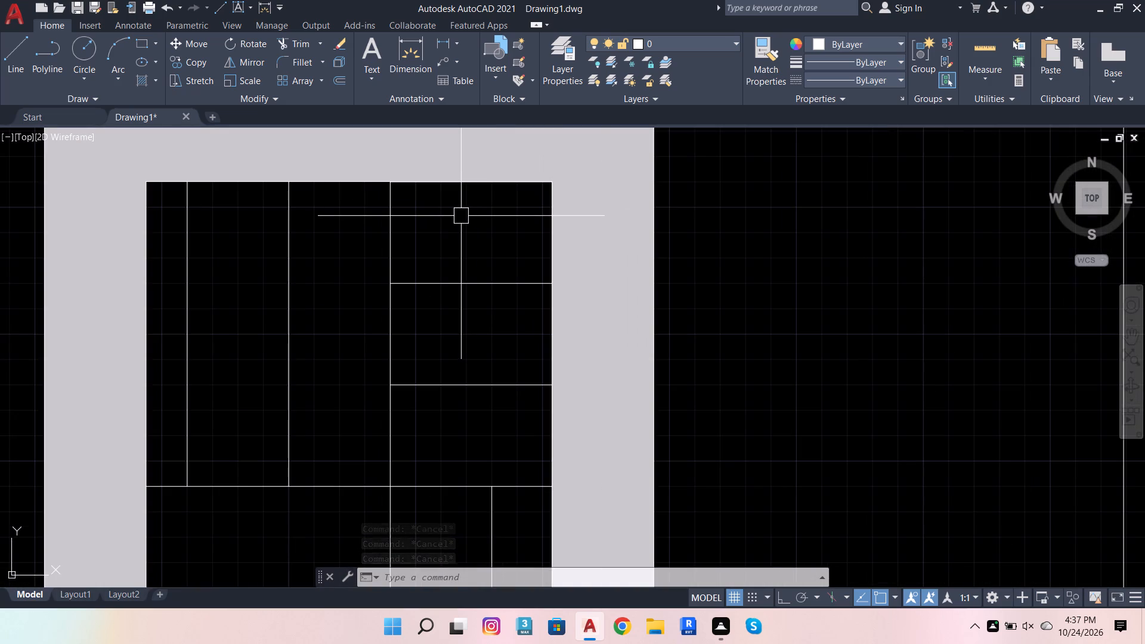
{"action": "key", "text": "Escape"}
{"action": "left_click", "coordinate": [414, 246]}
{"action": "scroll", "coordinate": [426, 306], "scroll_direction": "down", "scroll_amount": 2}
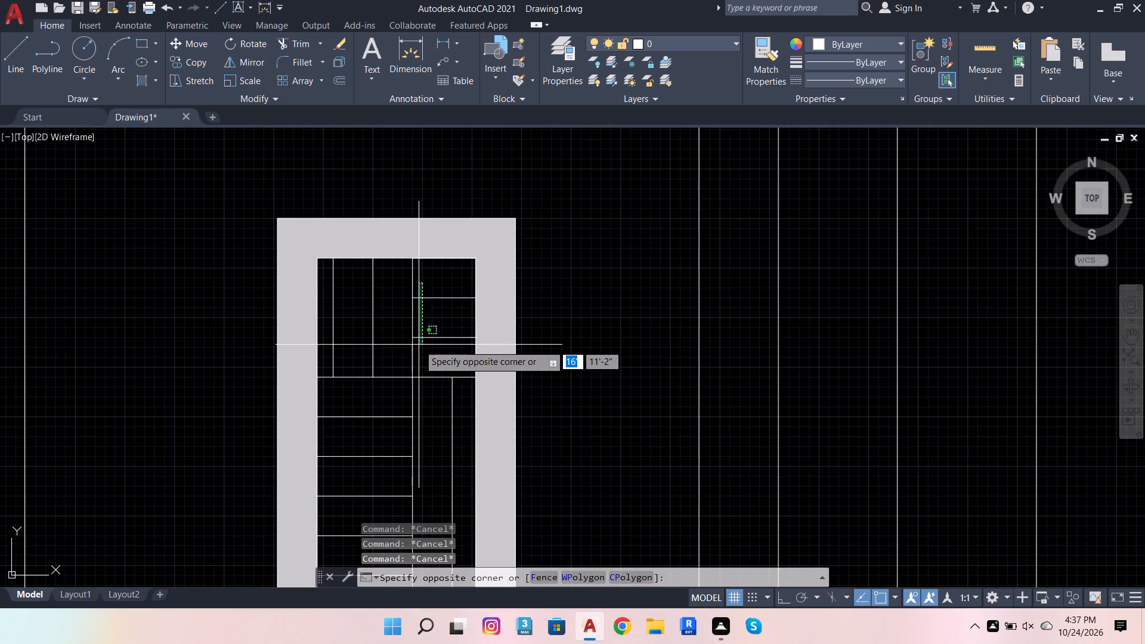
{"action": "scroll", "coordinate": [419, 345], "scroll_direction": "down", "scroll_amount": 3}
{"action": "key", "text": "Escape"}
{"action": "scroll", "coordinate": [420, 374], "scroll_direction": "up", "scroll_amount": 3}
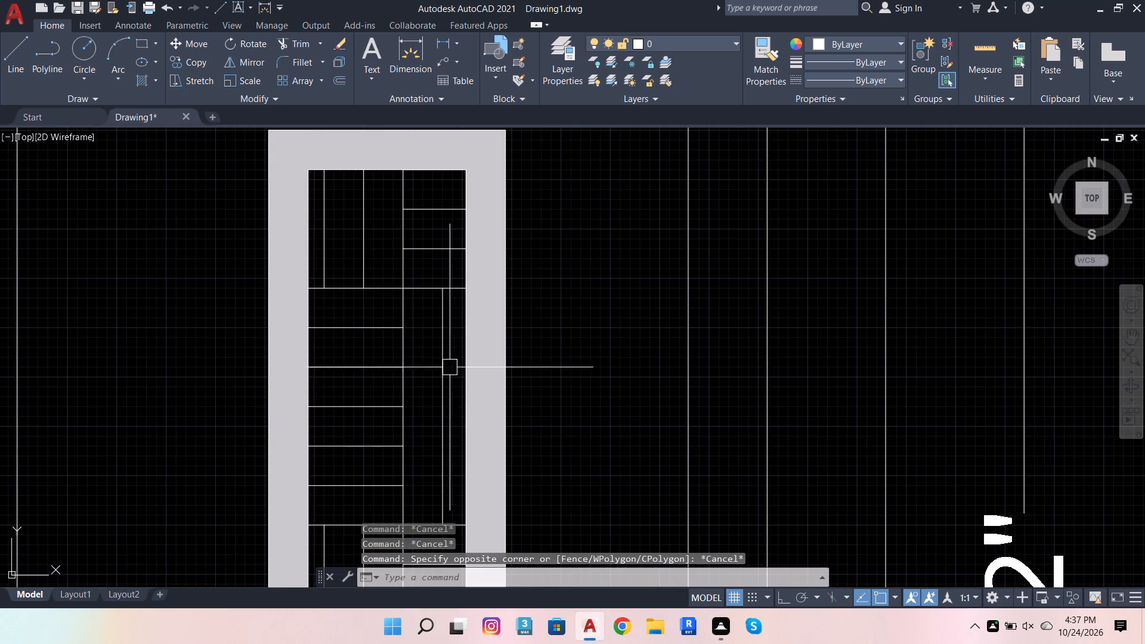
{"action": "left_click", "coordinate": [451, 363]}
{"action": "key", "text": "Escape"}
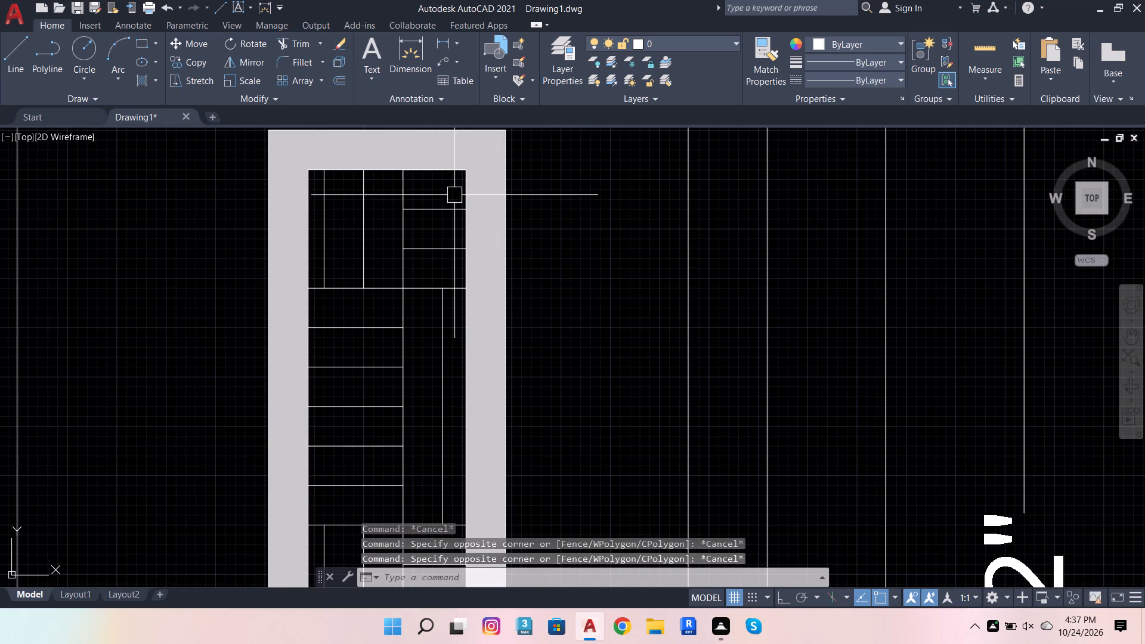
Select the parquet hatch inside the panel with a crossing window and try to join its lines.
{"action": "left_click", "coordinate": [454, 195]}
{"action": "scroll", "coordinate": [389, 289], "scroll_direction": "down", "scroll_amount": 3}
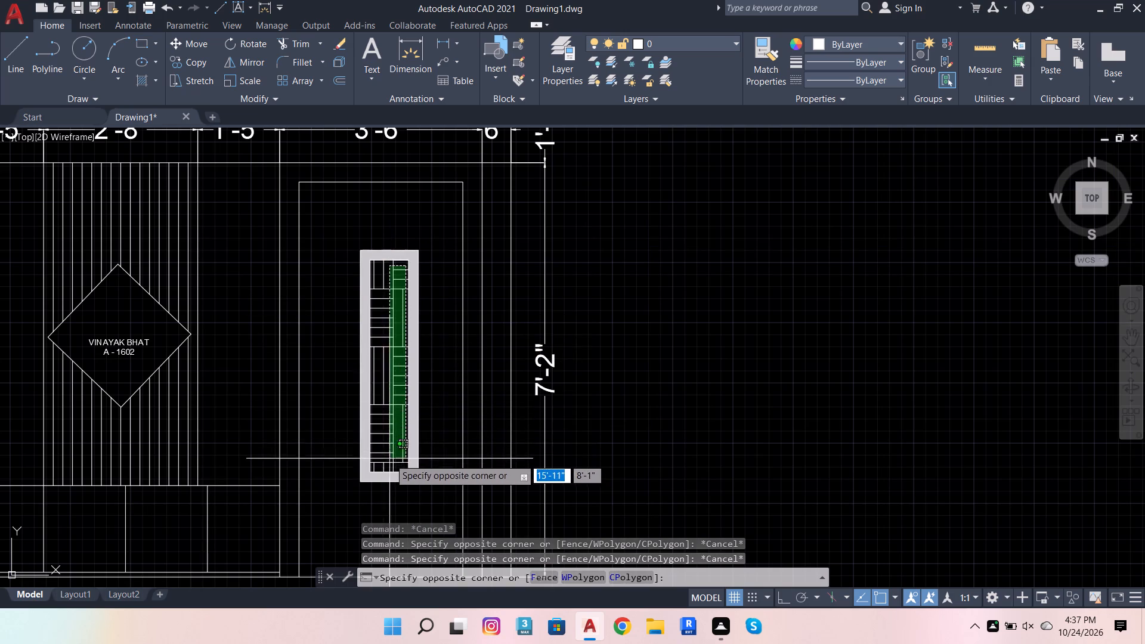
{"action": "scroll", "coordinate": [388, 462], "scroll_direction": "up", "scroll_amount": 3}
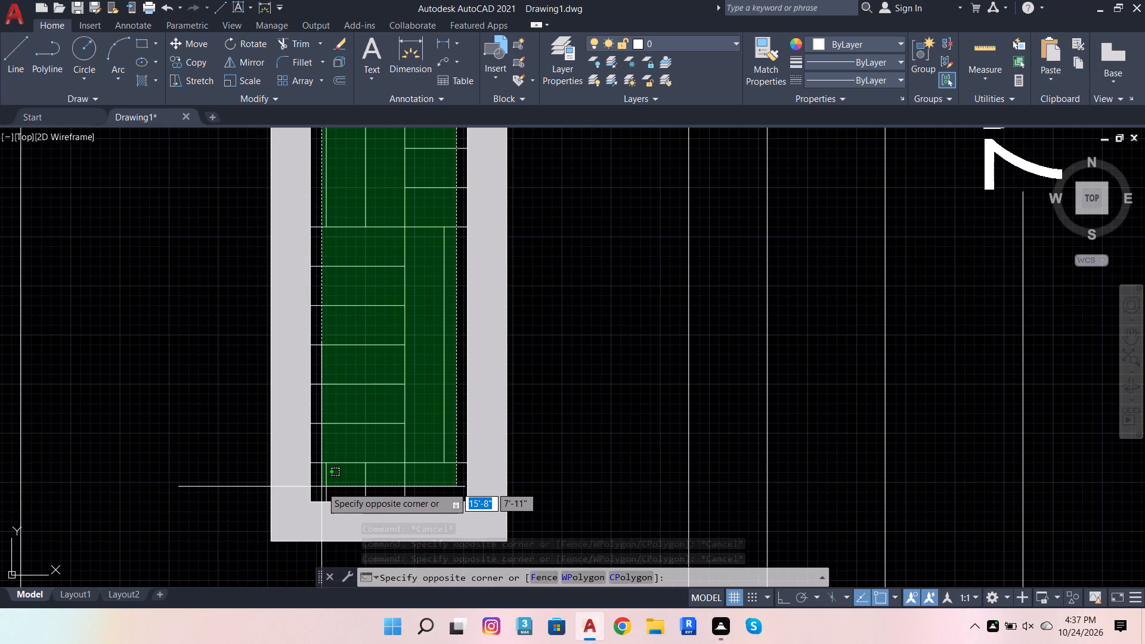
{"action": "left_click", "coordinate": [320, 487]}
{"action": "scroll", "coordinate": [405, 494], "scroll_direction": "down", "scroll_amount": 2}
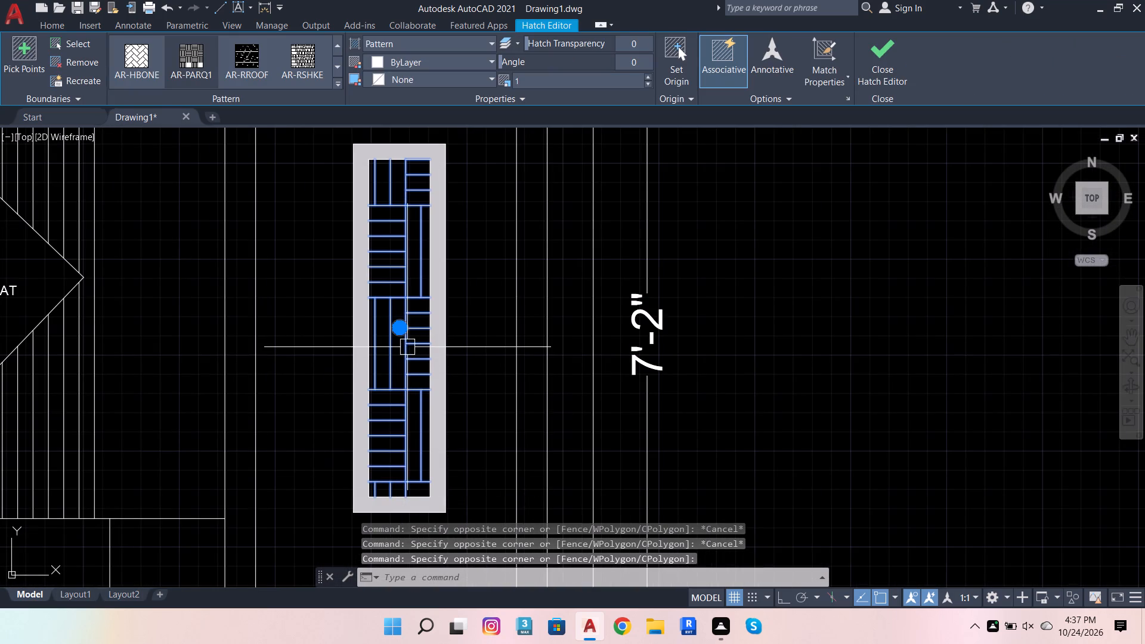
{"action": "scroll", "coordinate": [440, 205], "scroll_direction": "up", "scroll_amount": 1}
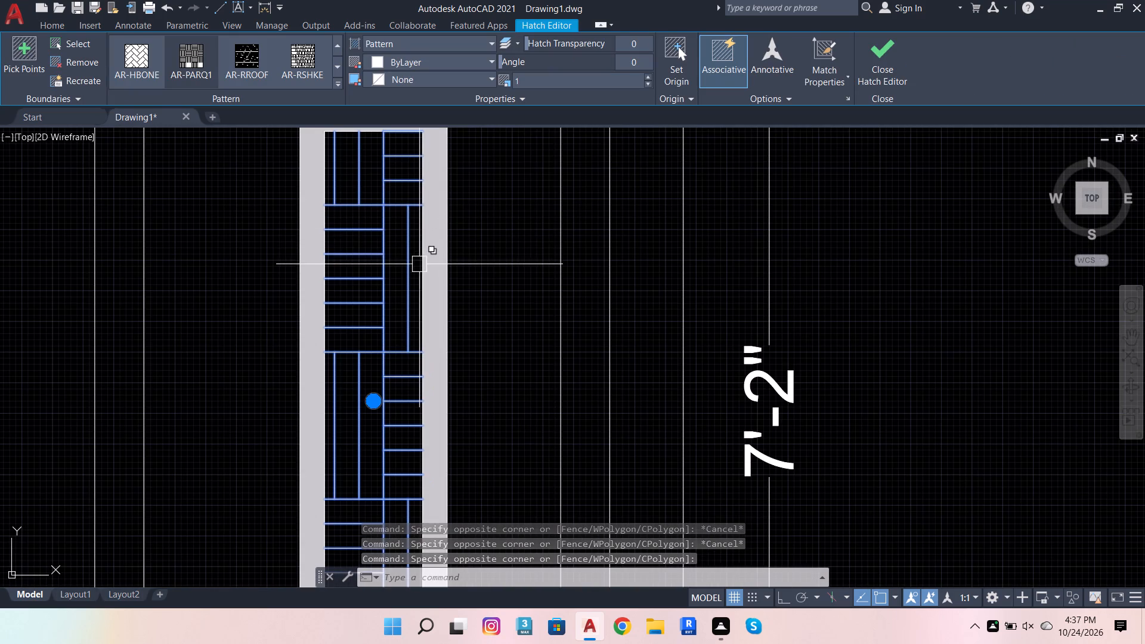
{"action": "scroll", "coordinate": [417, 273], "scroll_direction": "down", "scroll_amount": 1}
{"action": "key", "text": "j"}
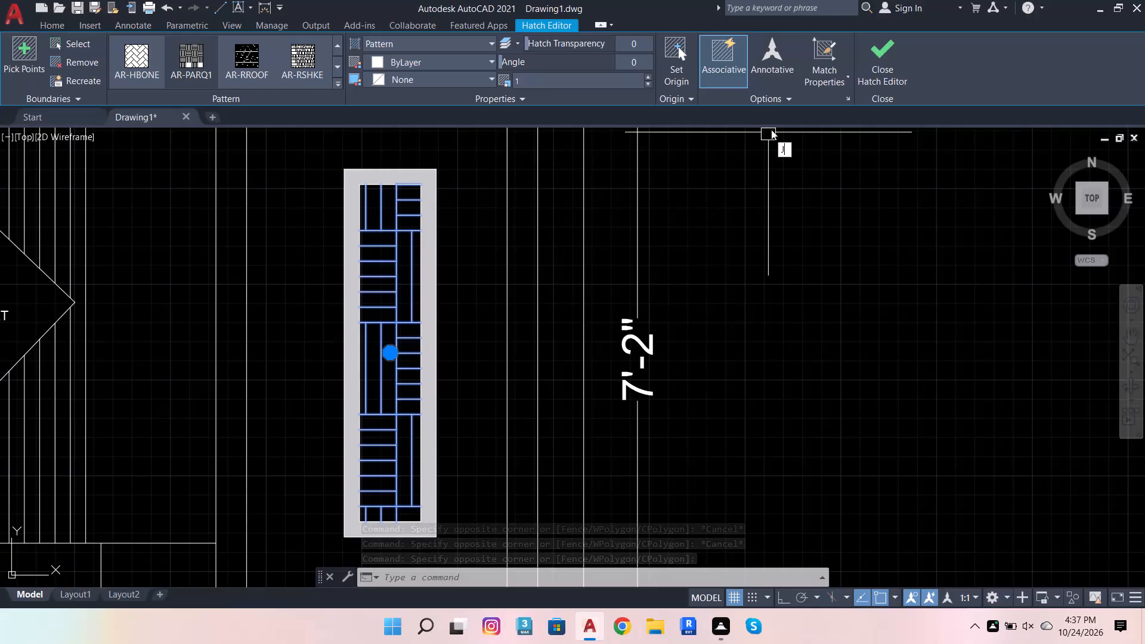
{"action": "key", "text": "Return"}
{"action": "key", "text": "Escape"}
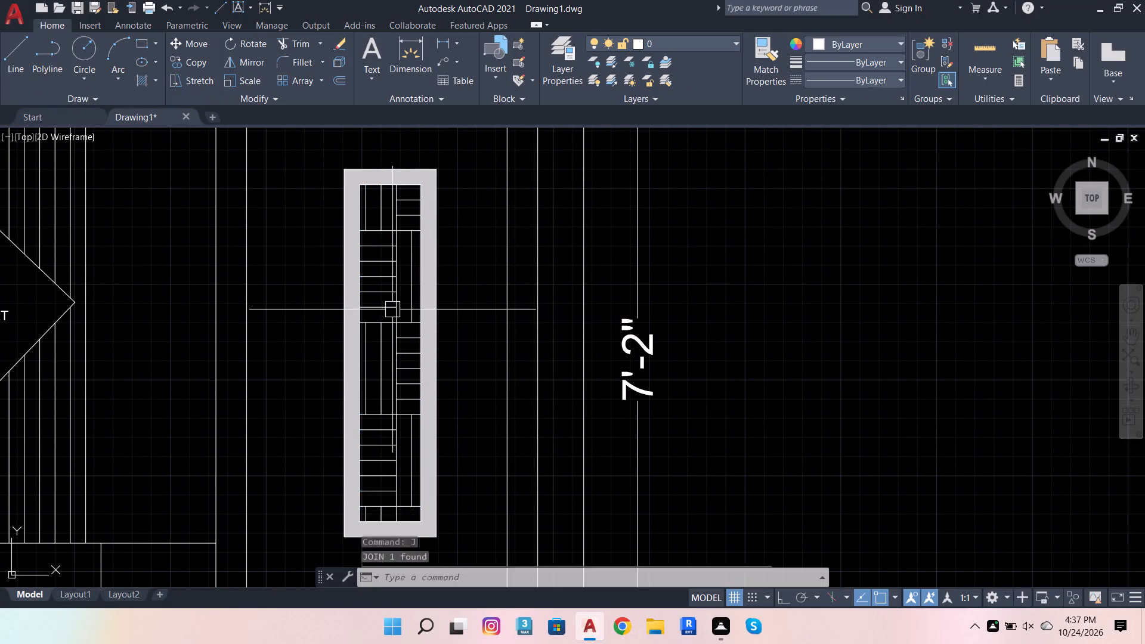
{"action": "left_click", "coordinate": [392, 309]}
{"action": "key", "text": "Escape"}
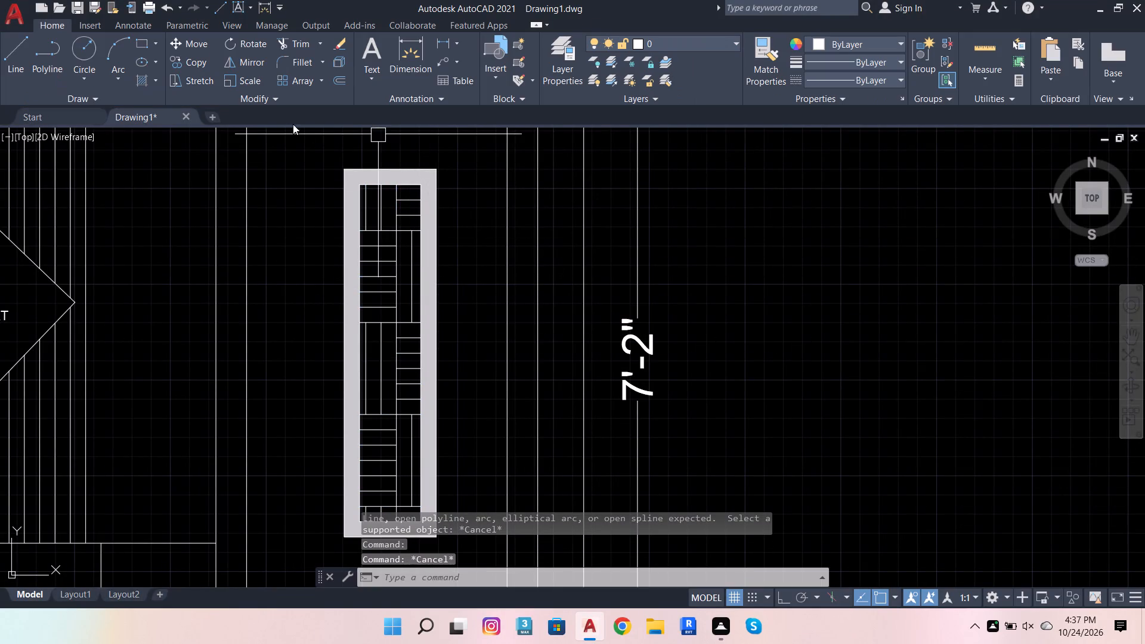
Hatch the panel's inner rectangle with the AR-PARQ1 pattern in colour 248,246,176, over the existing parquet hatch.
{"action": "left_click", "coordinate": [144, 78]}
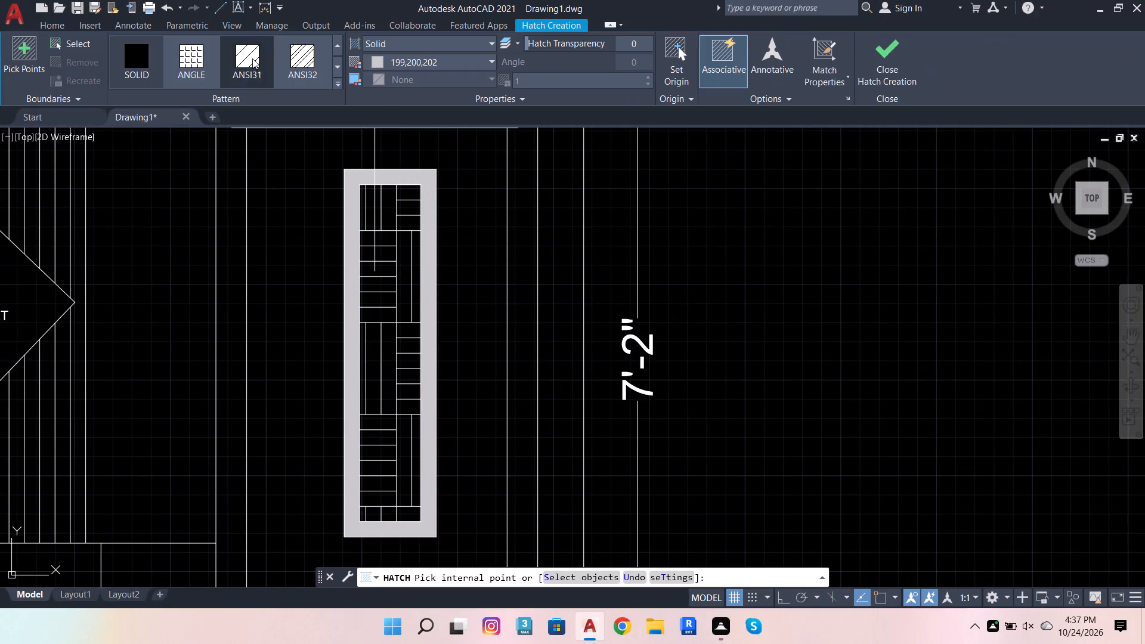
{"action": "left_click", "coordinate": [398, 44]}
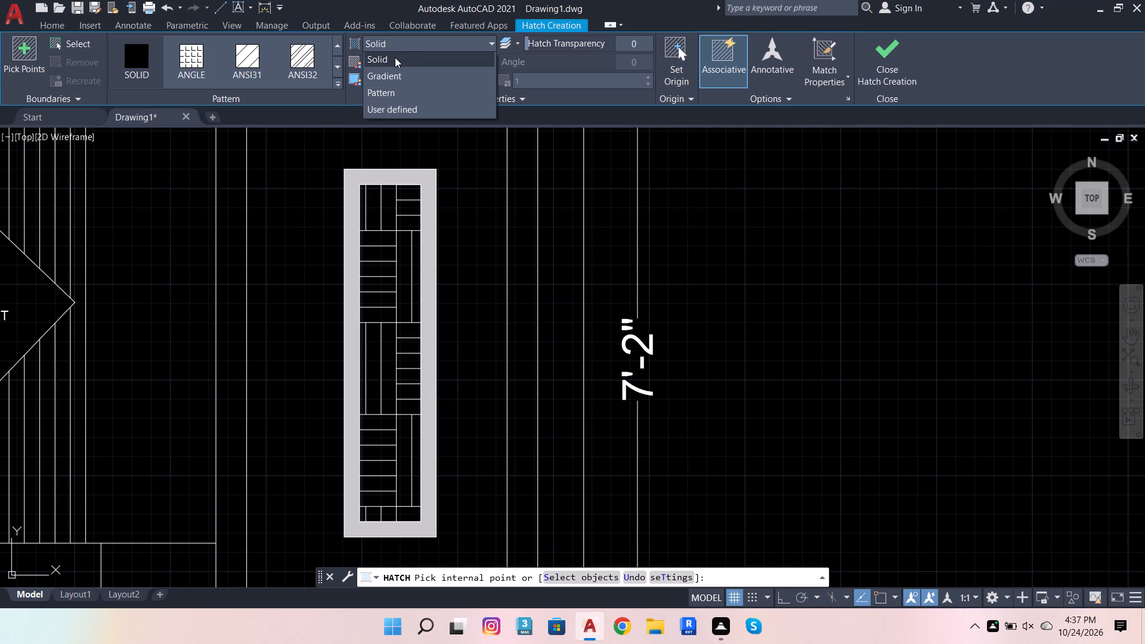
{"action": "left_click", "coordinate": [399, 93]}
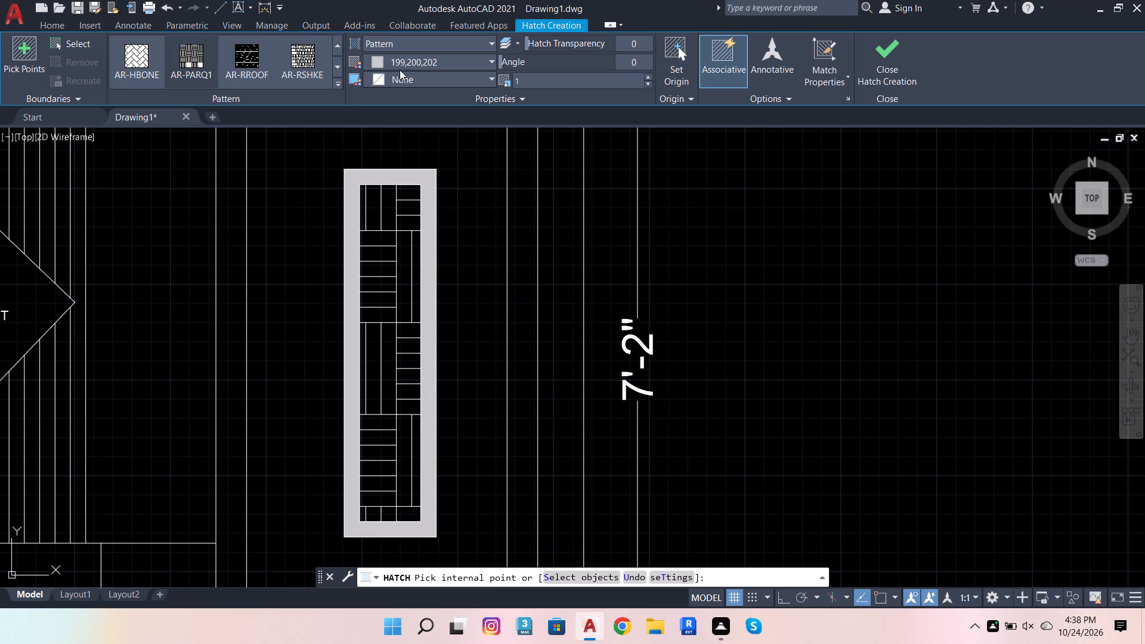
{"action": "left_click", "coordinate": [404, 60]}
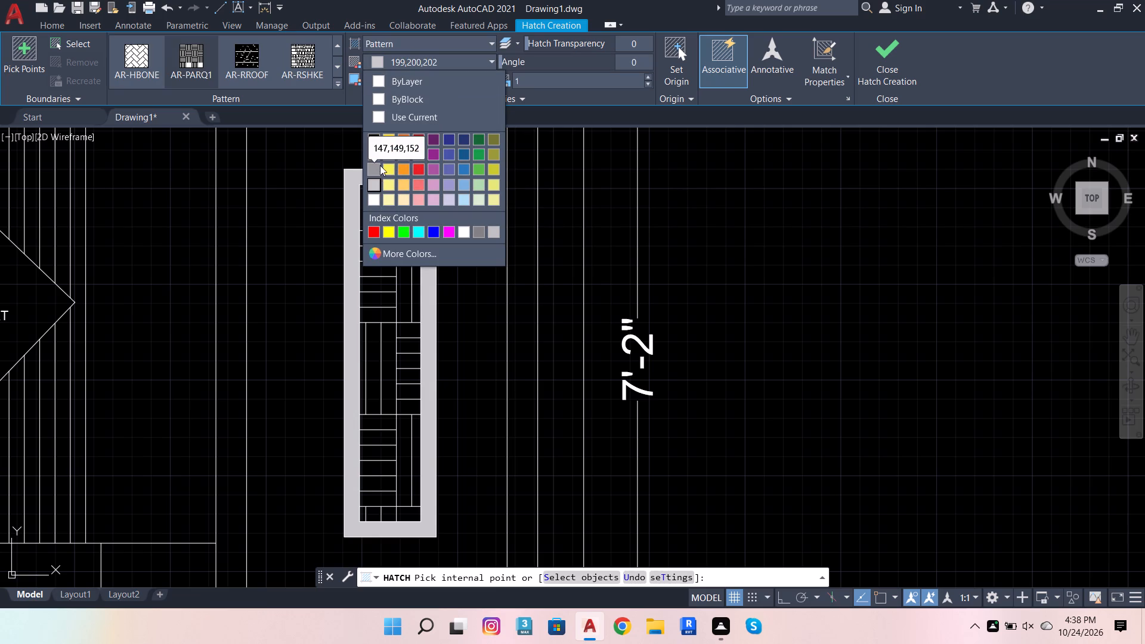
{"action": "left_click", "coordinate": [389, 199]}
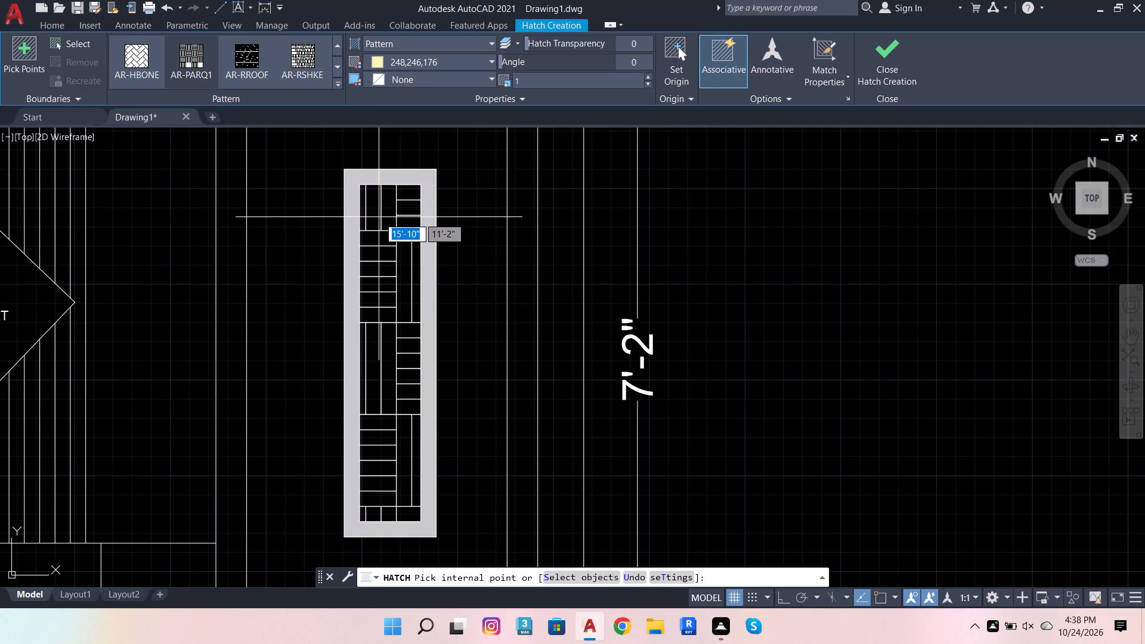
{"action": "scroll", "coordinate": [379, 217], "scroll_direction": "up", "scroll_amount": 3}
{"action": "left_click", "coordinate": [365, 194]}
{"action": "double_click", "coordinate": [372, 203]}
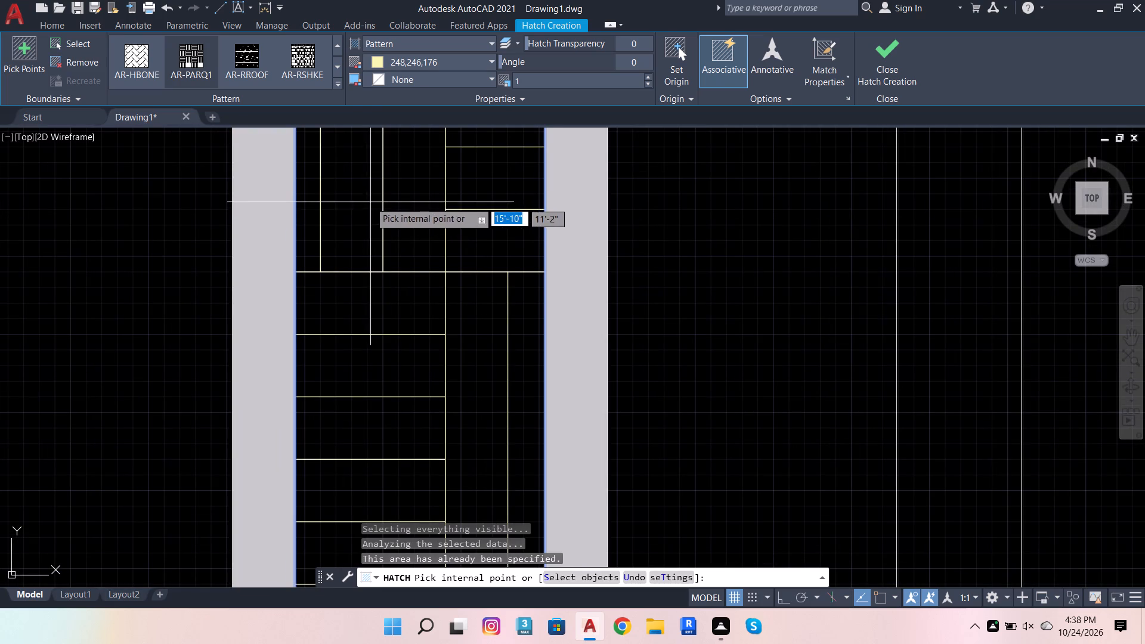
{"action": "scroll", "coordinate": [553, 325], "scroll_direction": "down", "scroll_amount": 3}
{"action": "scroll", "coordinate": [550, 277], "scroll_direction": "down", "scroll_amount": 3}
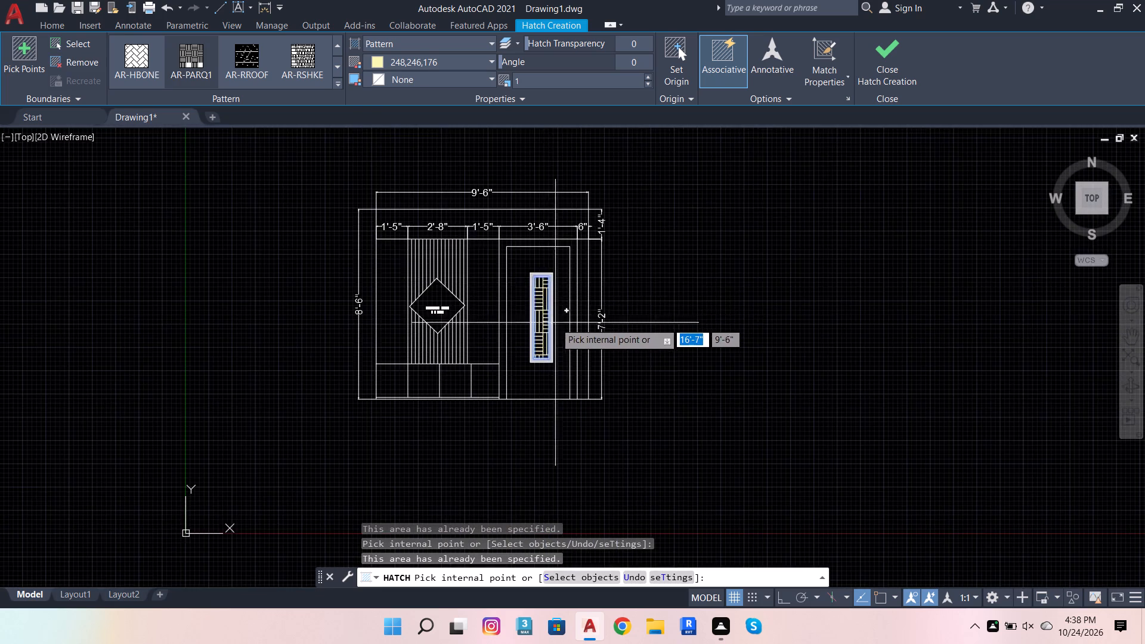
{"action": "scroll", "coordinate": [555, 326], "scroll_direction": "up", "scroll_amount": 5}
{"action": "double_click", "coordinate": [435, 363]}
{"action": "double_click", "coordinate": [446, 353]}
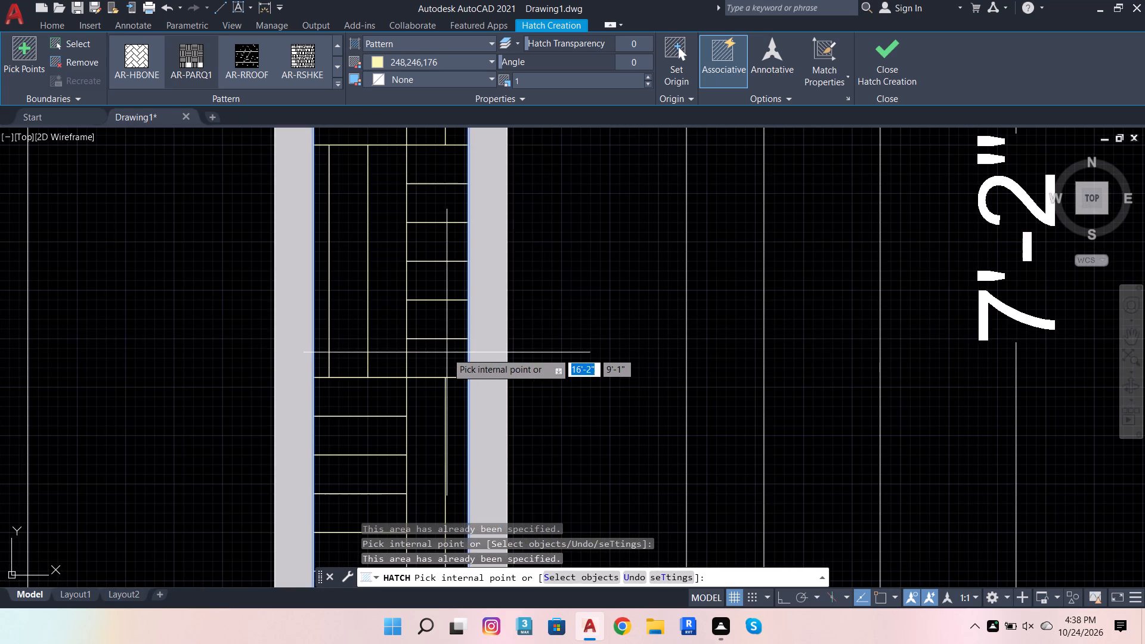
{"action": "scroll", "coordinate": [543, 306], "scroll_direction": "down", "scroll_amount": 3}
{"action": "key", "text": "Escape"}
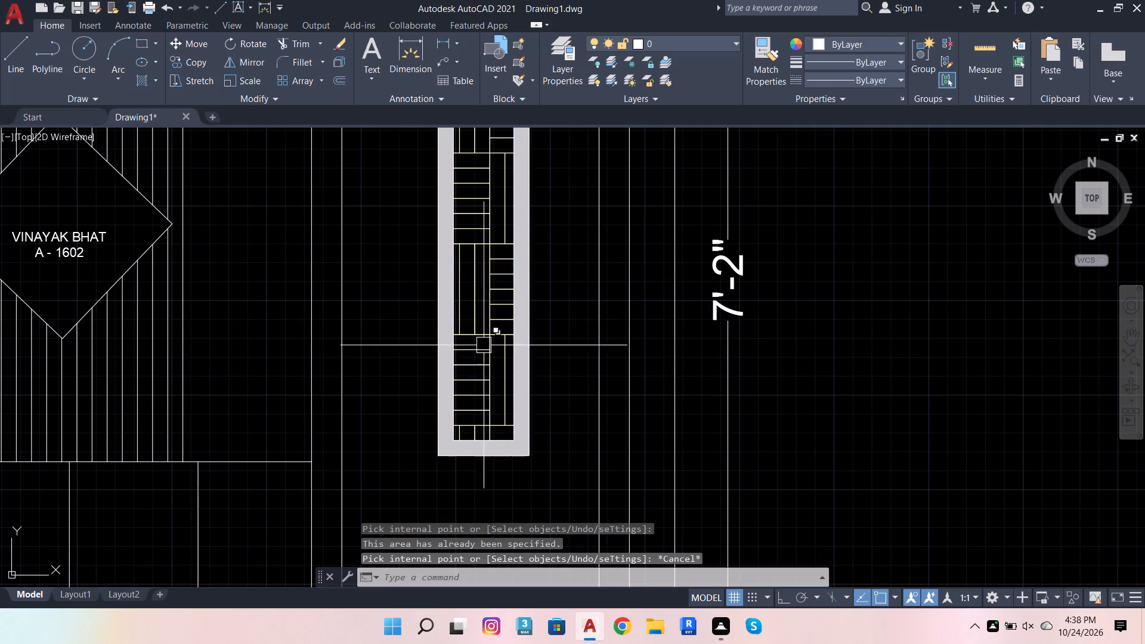
Open the properties of the 248,246,176 parquet hatch inside the panel at its colour value.
{"action": "double_click", "coordinate": [474, 330]}
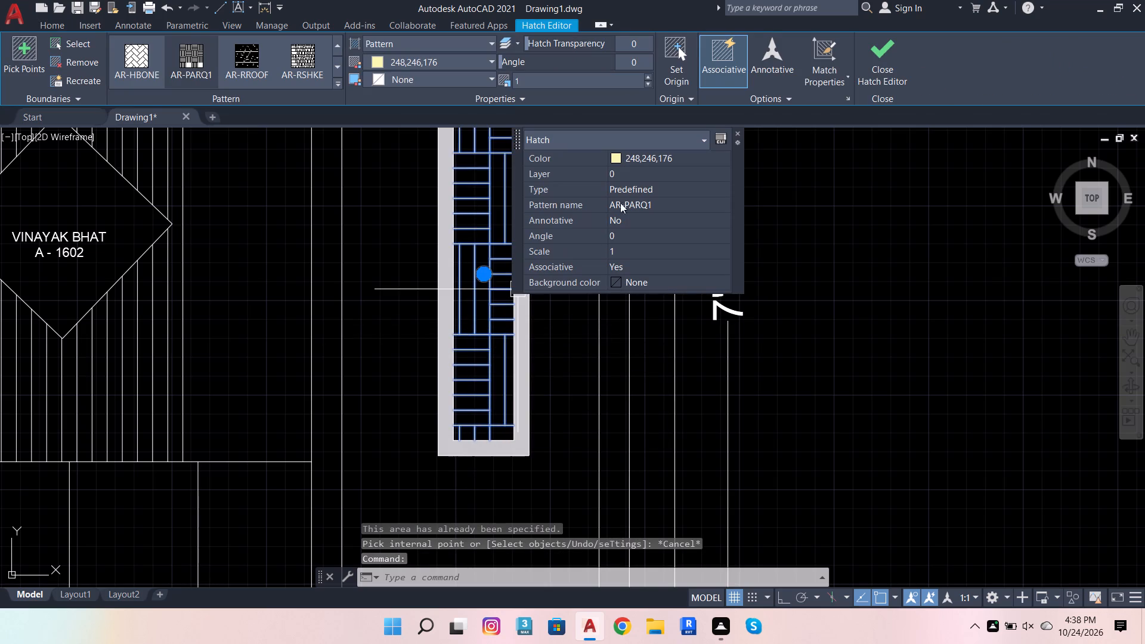
{"action": "left_click", "coordinate": [642, 157]}
{"action": "key", "text": "Escape"}
{"action": "key", "text": "Escape"}
{"action": "key", "text": "Escape"}
{"action": "key", "text": "Escape"}
{"action": "key", "text": "Escape"}
{"action": "key", "text": "Escape"}
{"action": "key", "text": "Escape"}
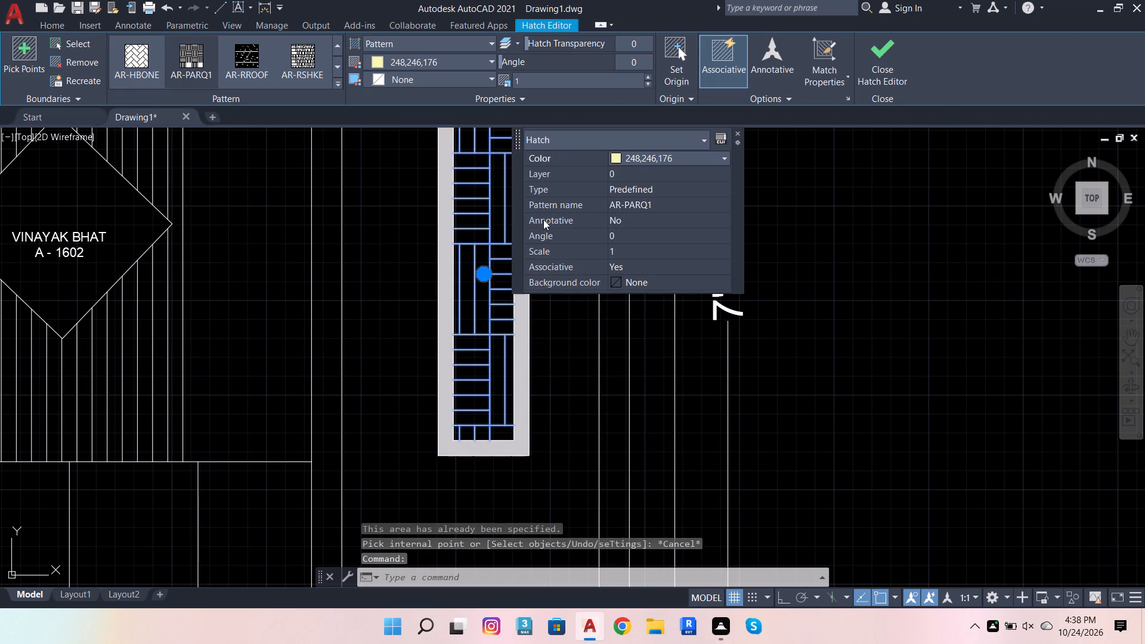
{"action": "left_click", "coordinate": [738, 131]}
{"action": "left_click", "coordinate": [738, 133]}
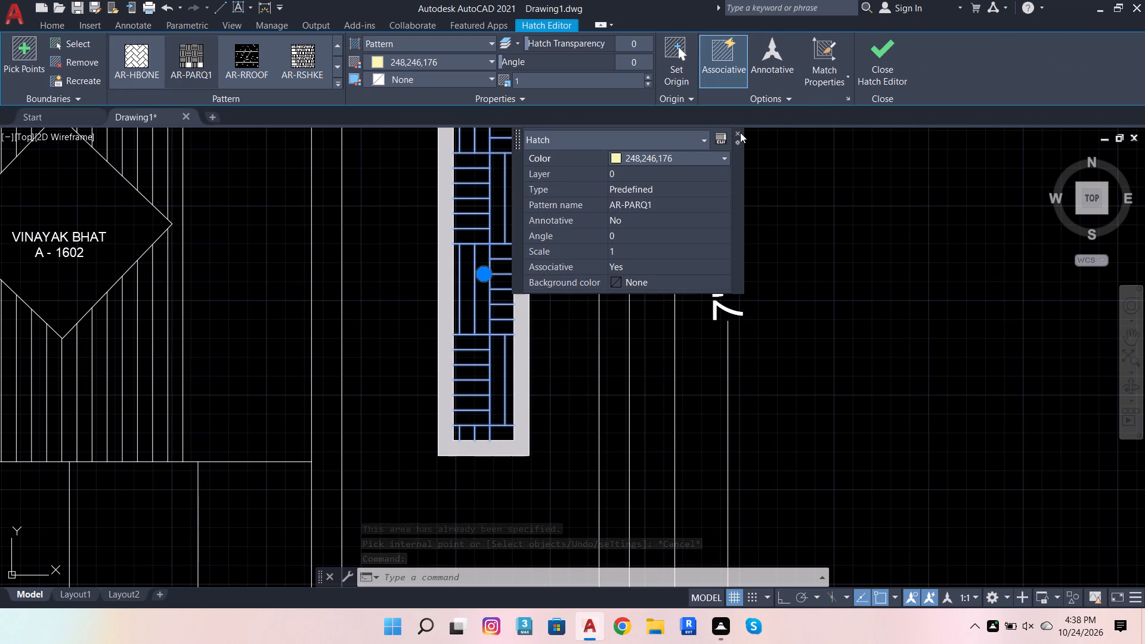
{"action": "key", "text": "Escape"}
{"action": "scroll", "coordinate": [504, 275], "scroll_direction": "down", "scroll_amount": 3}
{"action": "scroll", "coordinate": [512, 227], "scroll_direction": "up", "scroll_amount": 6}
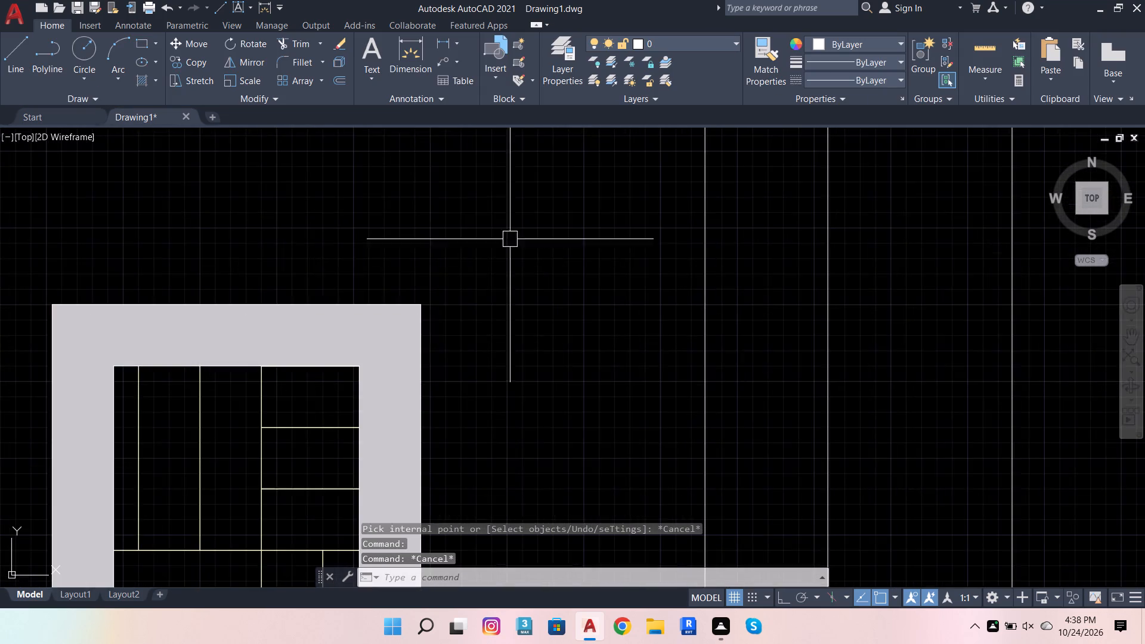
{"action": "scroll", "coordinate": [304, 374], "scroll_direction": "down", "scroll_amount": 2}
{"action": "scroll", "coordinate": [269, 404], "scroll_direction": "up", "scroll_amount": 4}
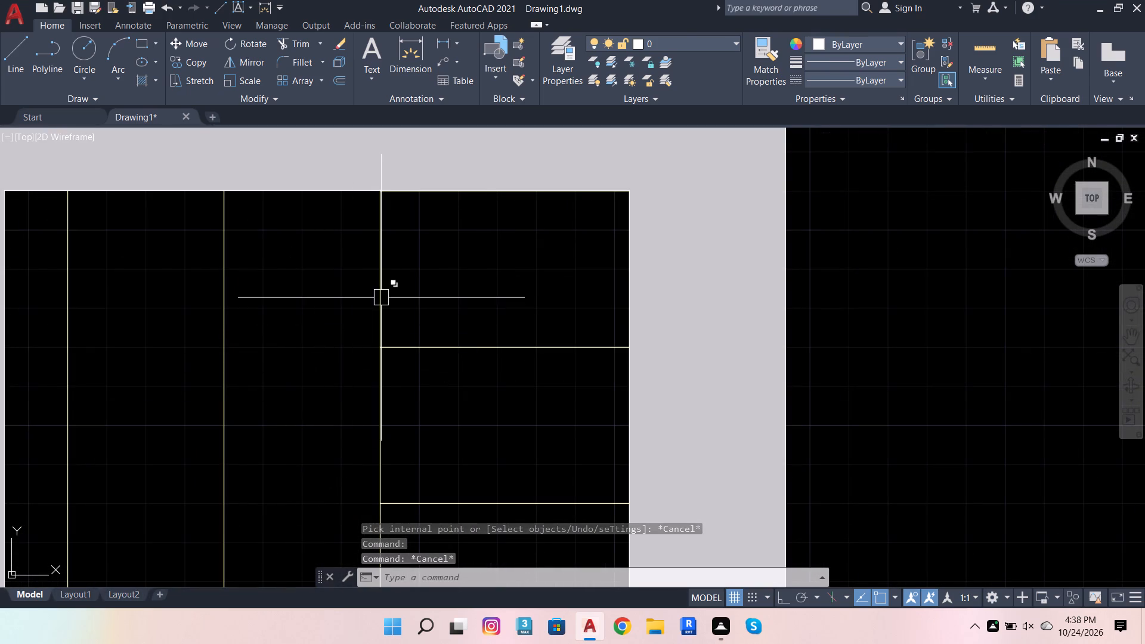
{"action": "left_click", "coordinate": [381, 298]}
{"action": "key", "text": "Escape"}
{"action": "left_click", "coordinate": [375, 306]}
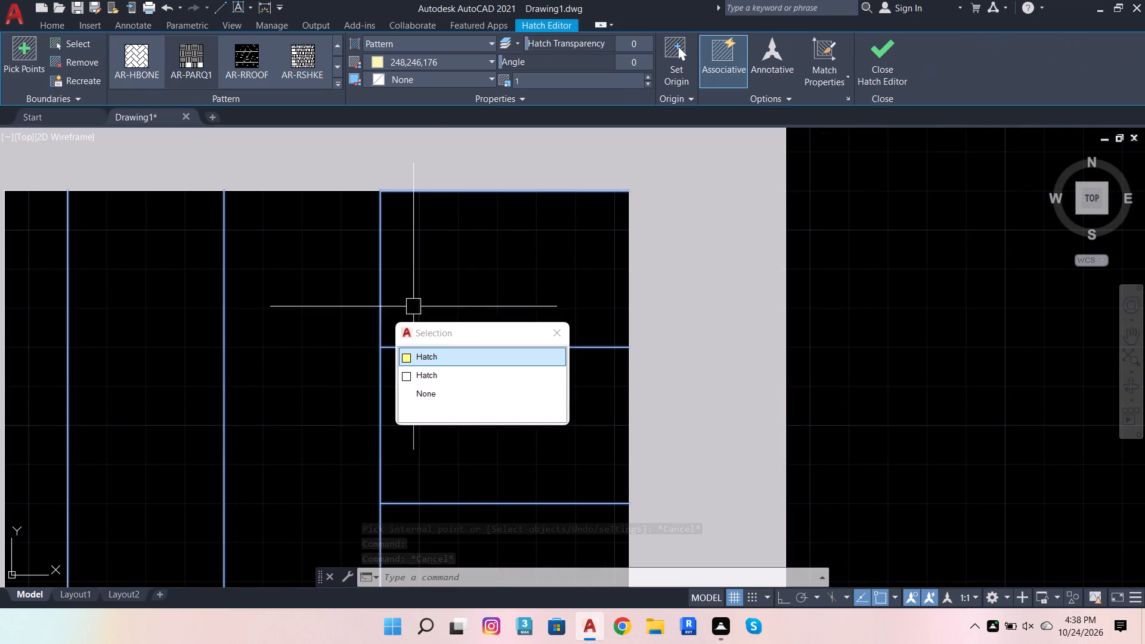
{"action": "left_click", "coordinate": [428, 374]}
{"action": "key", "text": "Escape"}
Delete both overlapping parquet hatches inside the panel's inner rectangle, the 248,246,176 one and the ByLayer one.
{"action": "scroll", "coordinate": [470, 307], "scroll_direction": "down", "scroll_amount": 5}
{"action": "scroll", "coordinate": [464, 340], "scroll_direction": "up", "scroll_amount": 3}
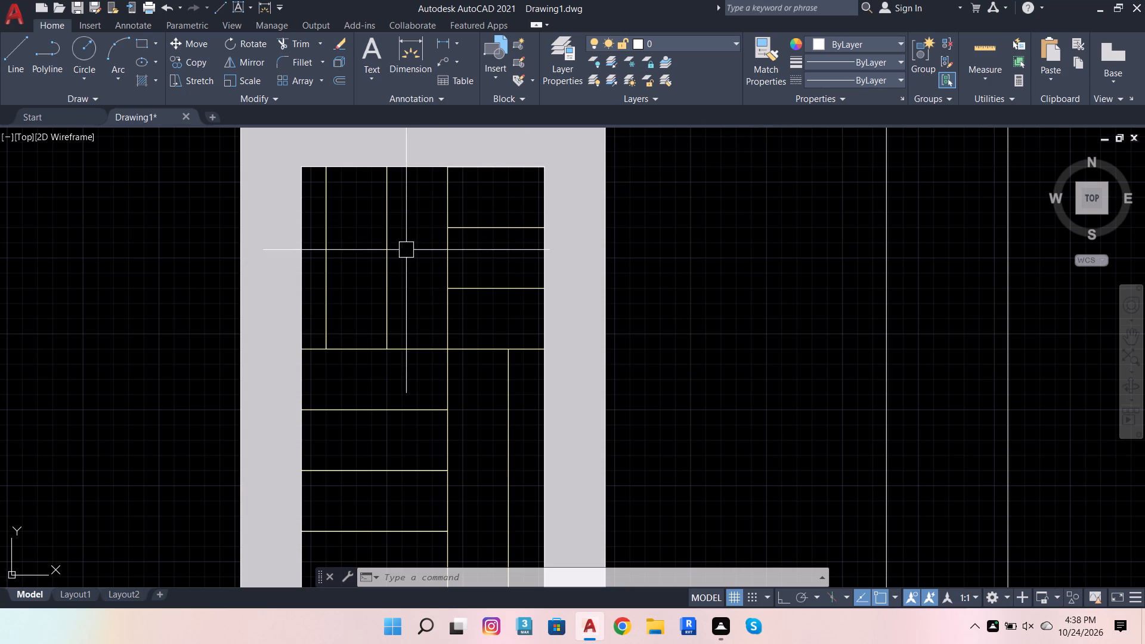
{"action": "left_click", "coordinate": [443, 228]}
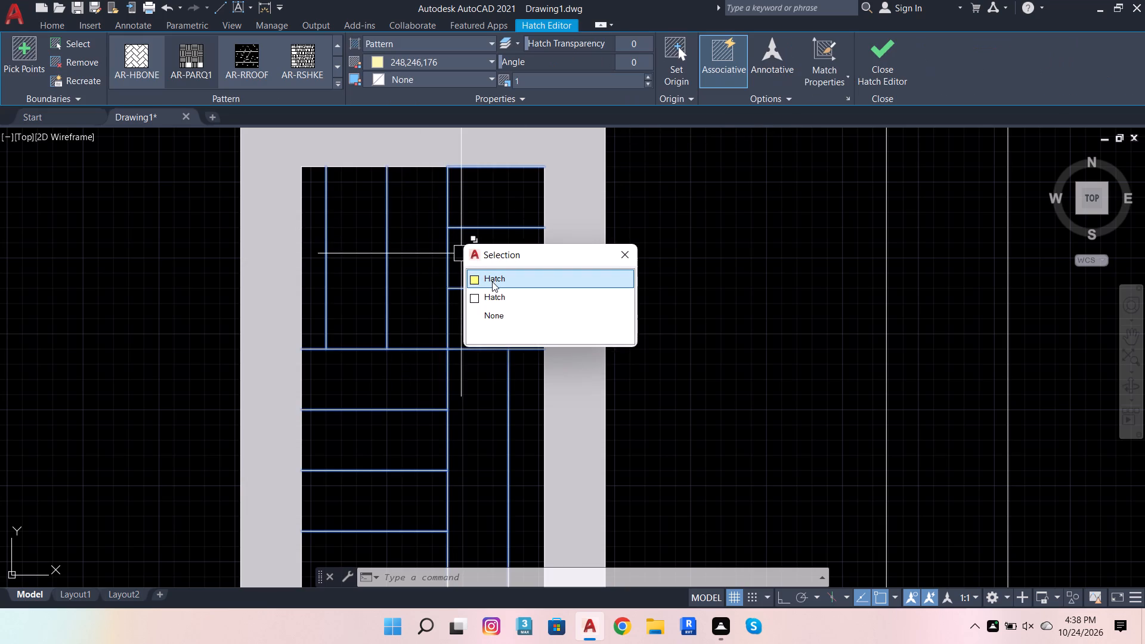
{"action": "left_click", "coordinate": [492, 281]}
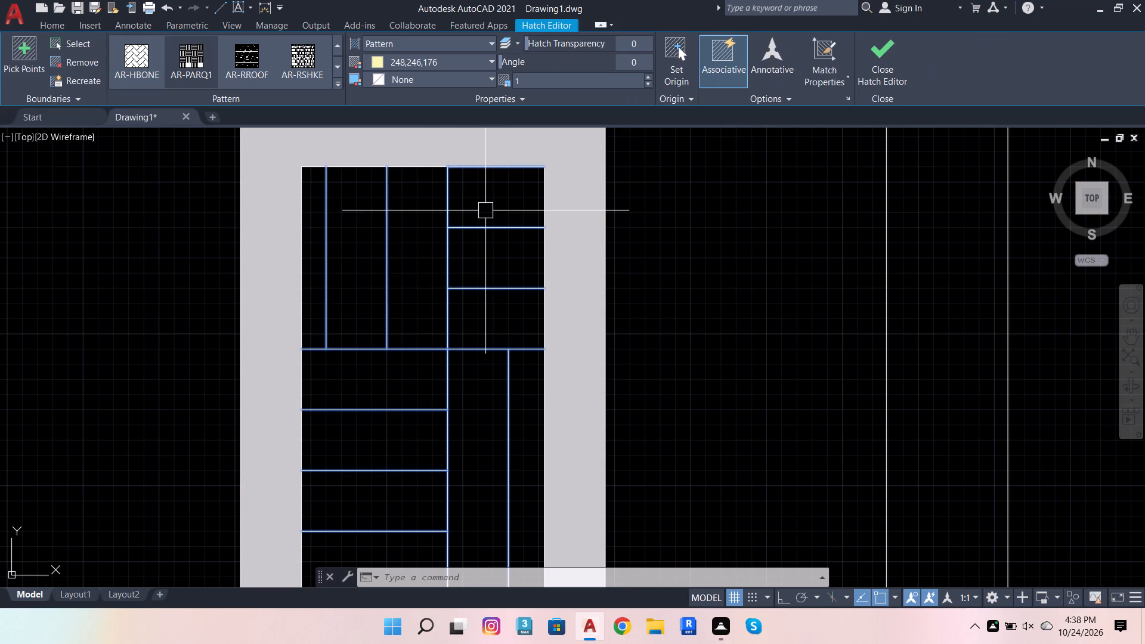
{"action": "key", "text": "shift+Delete"}
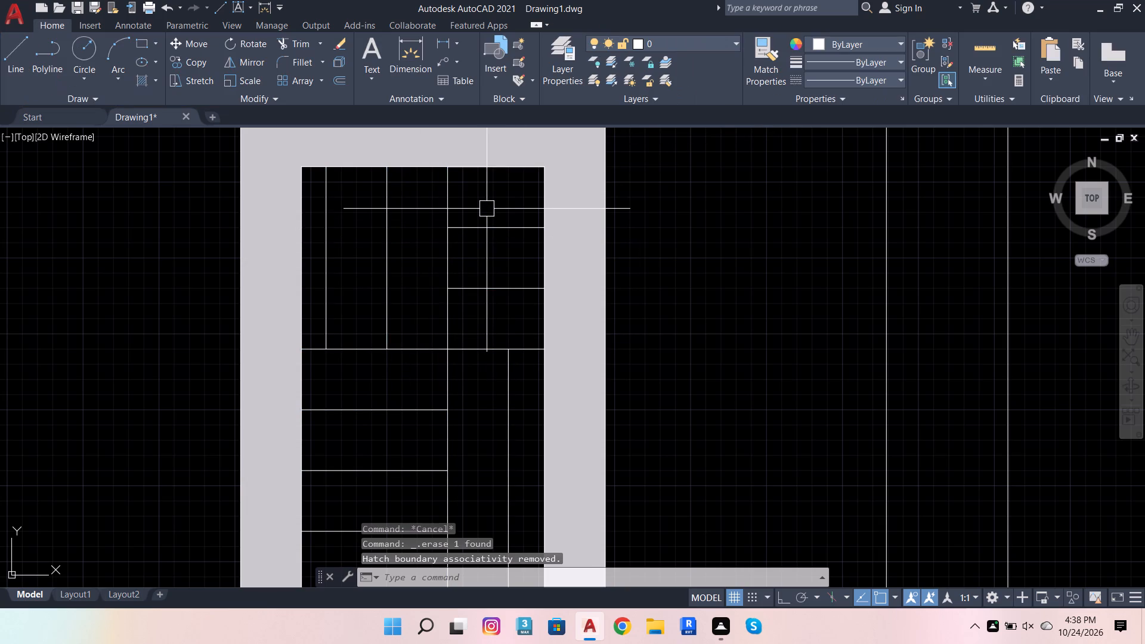
{"action": "left_click", "coordinate": [476, 211]}
{"action": "left_click", "coordinate": [475, 264]}
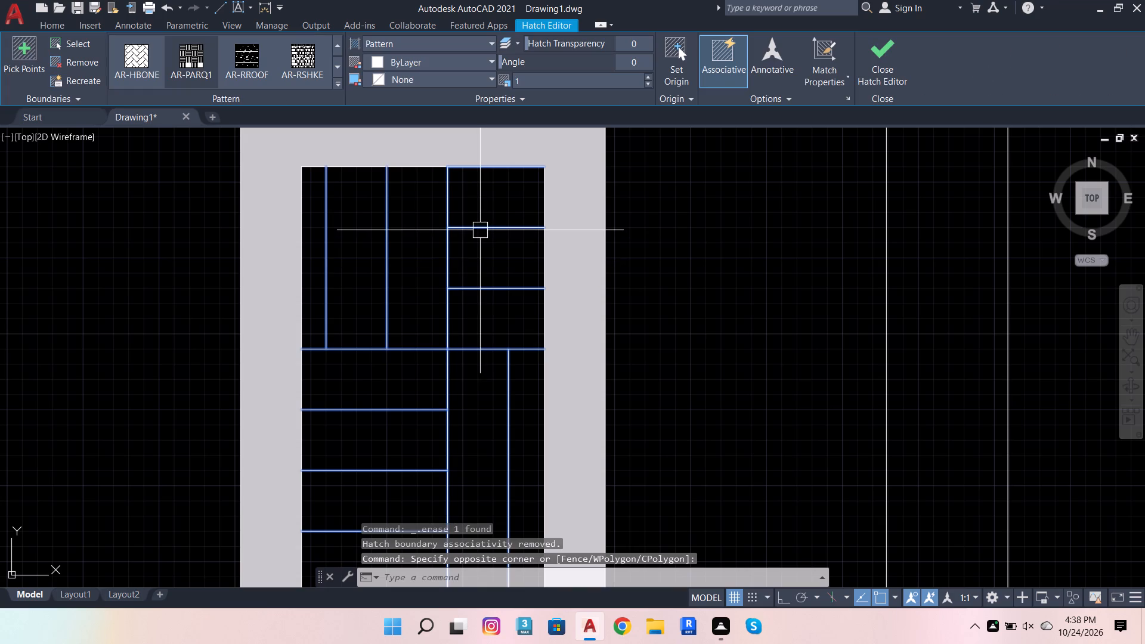
{"action": "key", "text": "shift+Delete"}
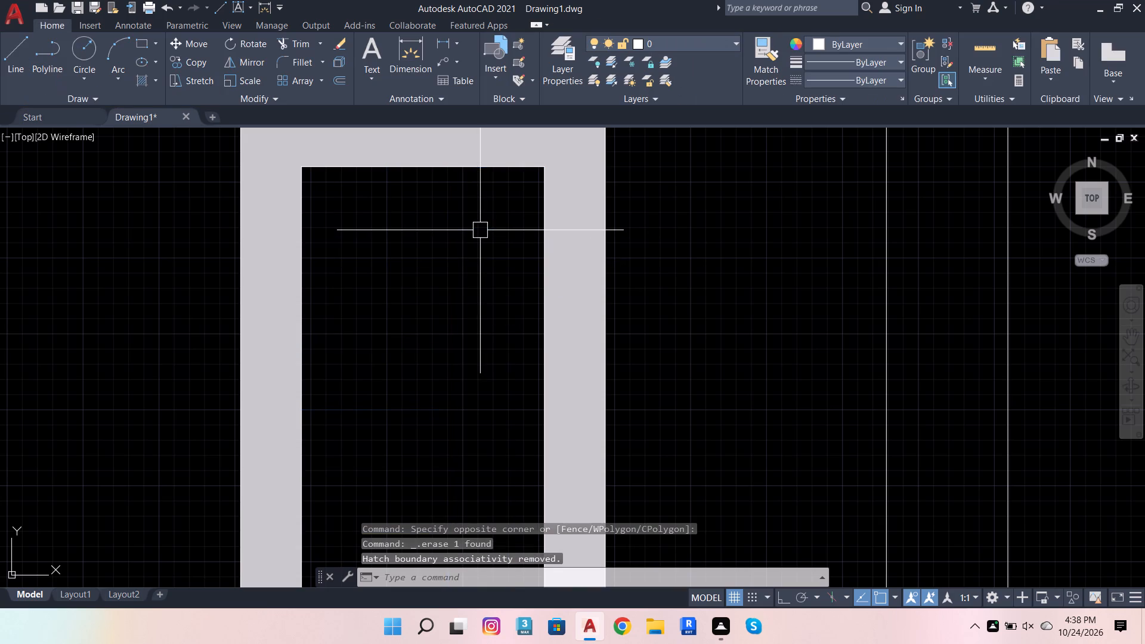
Start a new hatch and look through the available patterns for a fill for the panel's empty inner rectangle.
{"action": "left_click", "coordinate": [140, 85]}
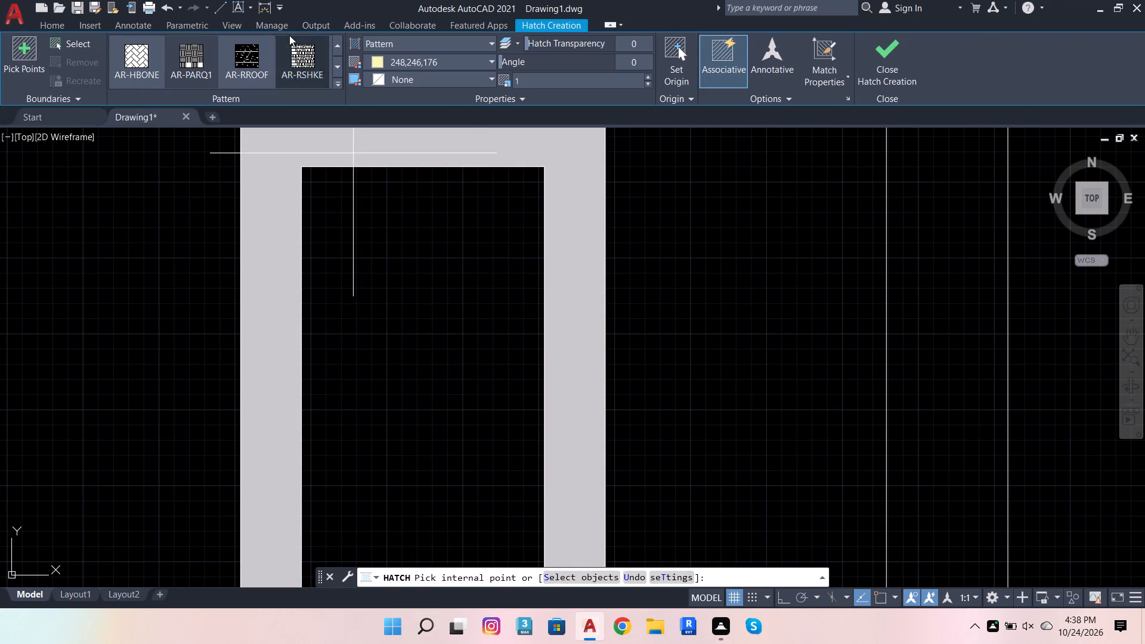
{"action": "scroll", "coordinate": [294, 52], "scroll_direction": "down", "scroll_amount": 4}
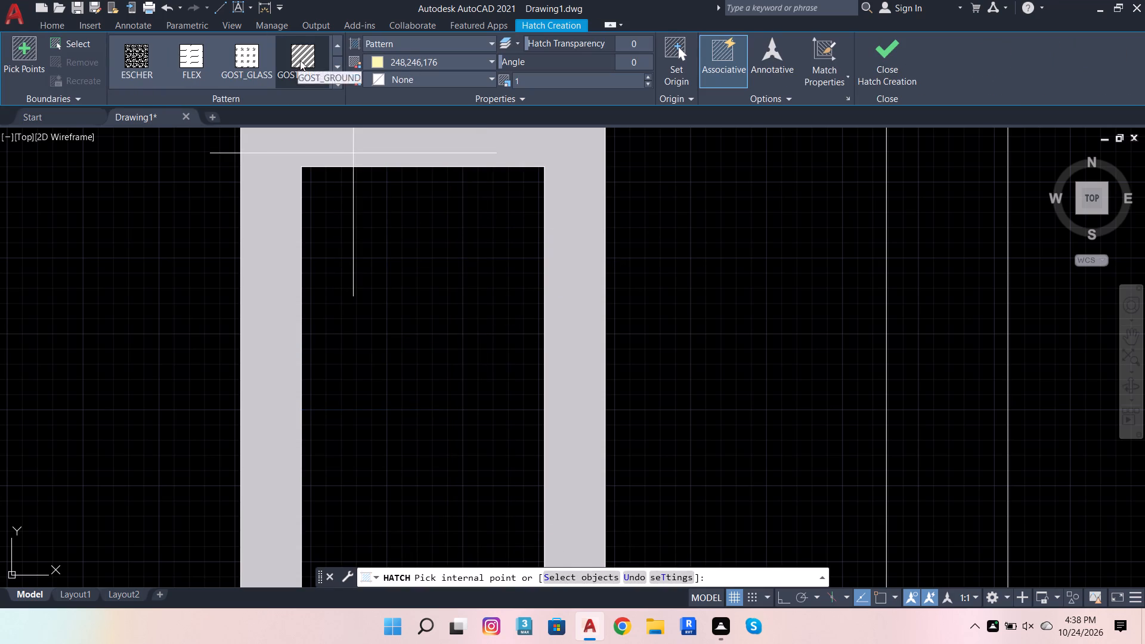
{"action": "scroll", "coordinate": [235, 81], "scroll_direction": "down", "scroll_amount": 3}
{"action": "scroll", "coordinate": [288, 43], "scroll_direction": "down", "scroll_amount": 3}
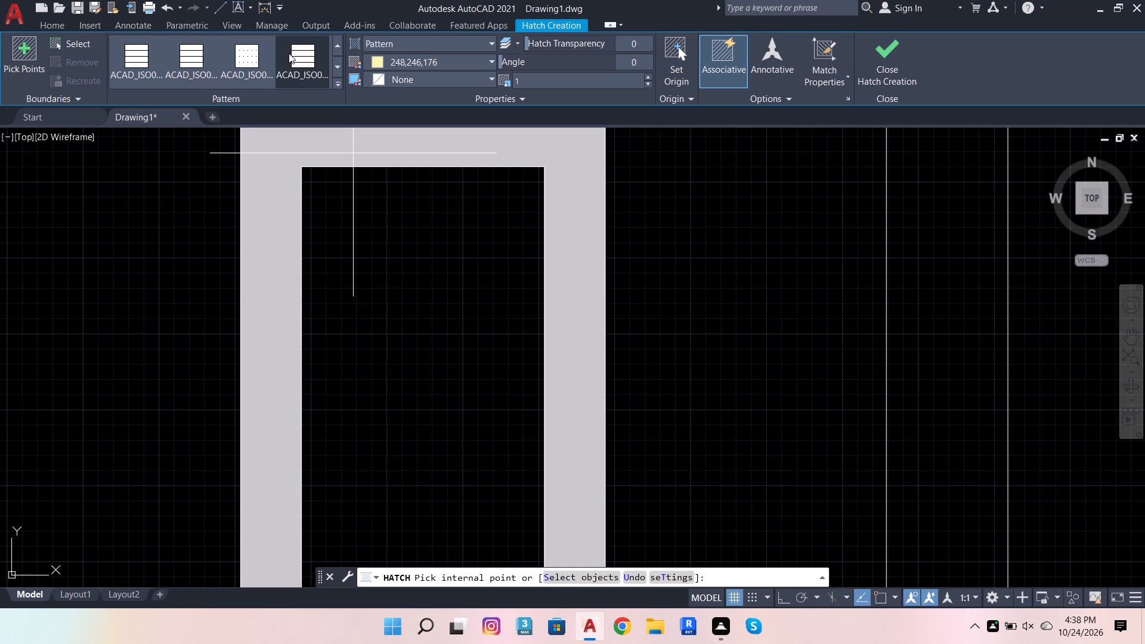
{"action": "scroll", "coordinate": [289, 53], "scroll_direction": "down", "scroll_amount": 5}
{"action": "scroll", "coordinate": [291, 60], "scroll_direction": "up", "scroll_amount": 2}
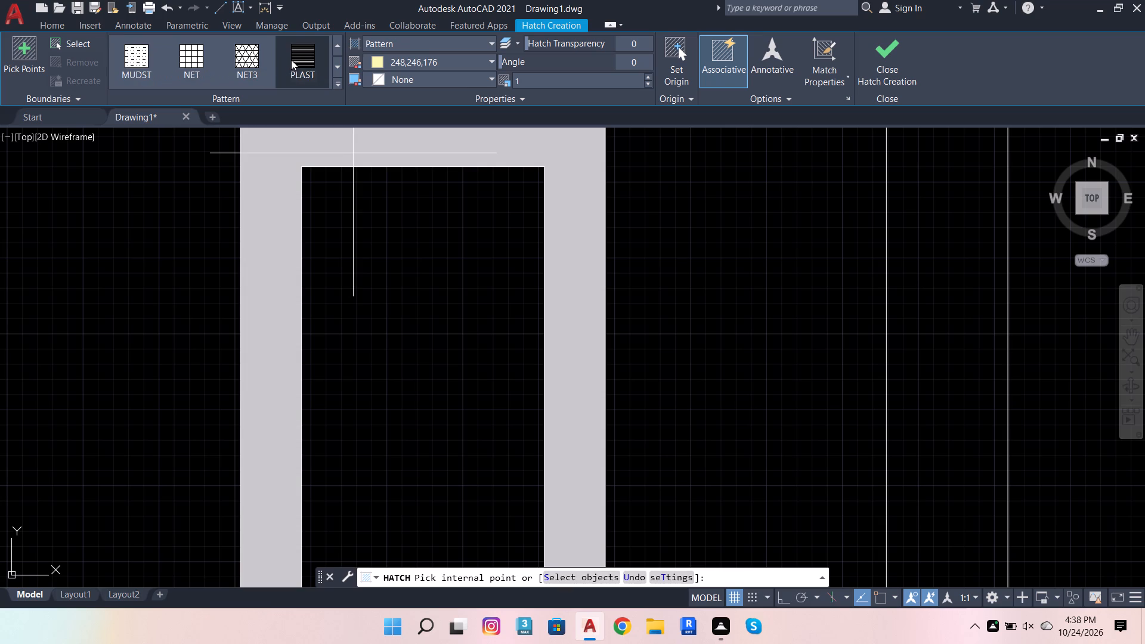
{"action": "scroll", "coordinate": [291, 60], "scroll_direction": "down", "scroll_amount": 3}
{"action": "scroll", "coordinate": [291, 60], "scroll_direction": "up", "scroll_amount": 7}
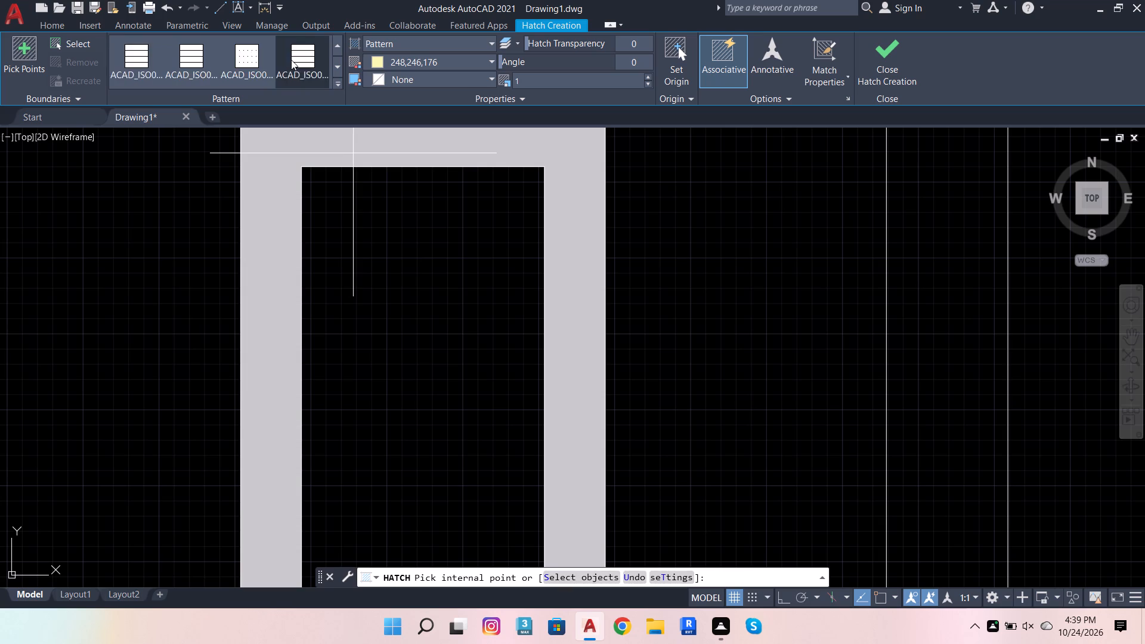
{"action": "scroll", "coordinate": [236, 69], "scroll_direction": "up", "scroll_amount": 8}
{"action": "scroll", "coordinate": [160, 88], "scroll_direction": "up", "scroll_amount": 4}
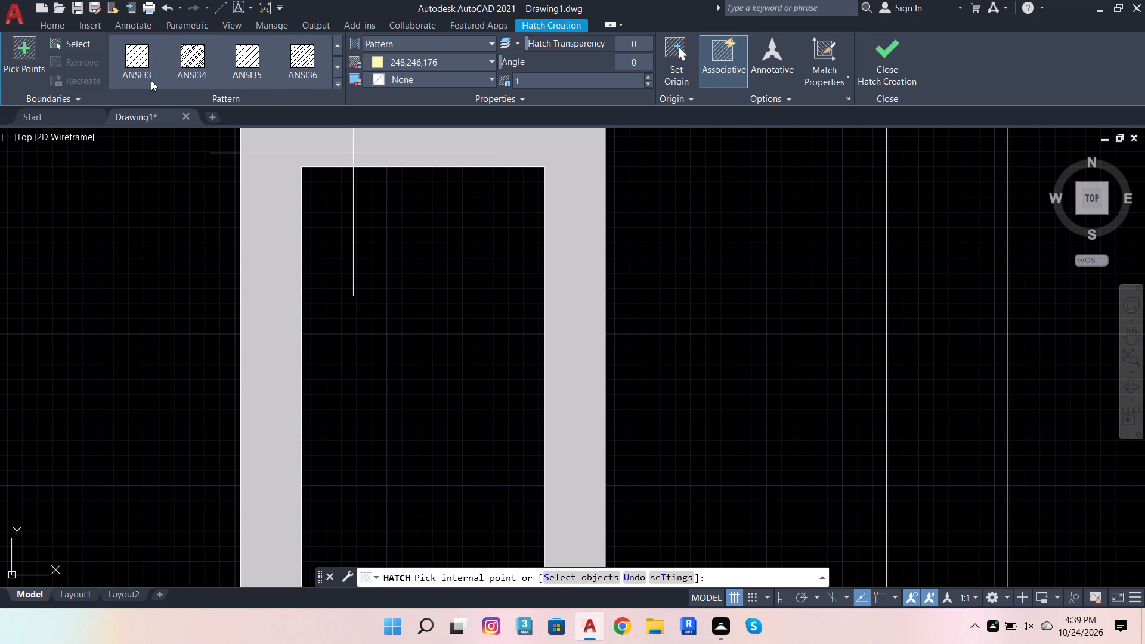
{"action": "scroll", "coordinate": [149, 78], "scroll_direction": "up", "scroll_amount": 4}
{"action": "scroll", "coordinate": [197, 84], "scroll_direction": "down", "scroll_amount": 3}
{"action": "scroll", "coordinate": [270, 44], "scroll_direction": "down", "scroll_amount": 3}
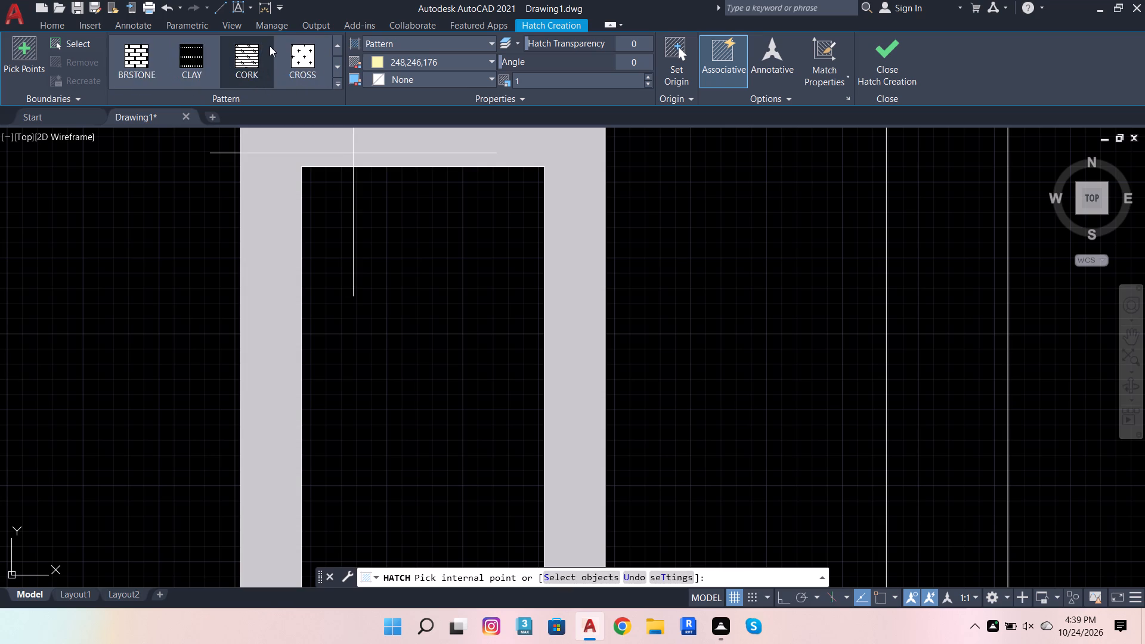
{"action": "scroll", "coordinate": [270, 46], "scroll_direction": "down", "scroll_amount": 6}
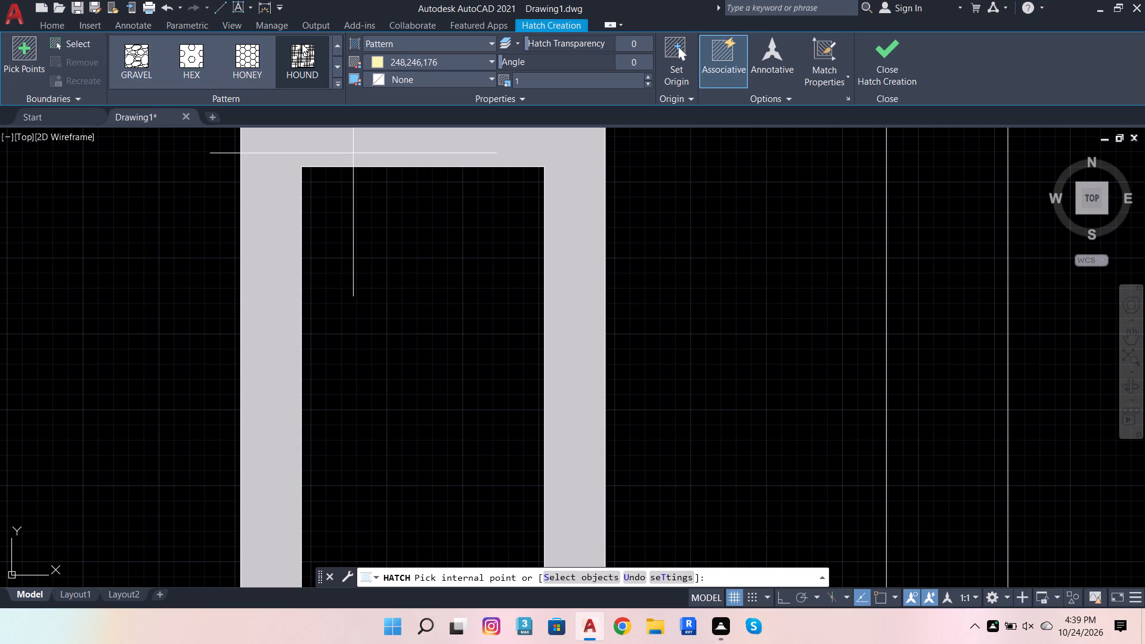
{"action": "scroll", "coordinate": [289, 52], "scroll_direction": "down", "scroll_amount": 6}
{"action": "scroll", "coordinate": [261, 69], "scroll_direction": "up", "scroll_amount": 3}
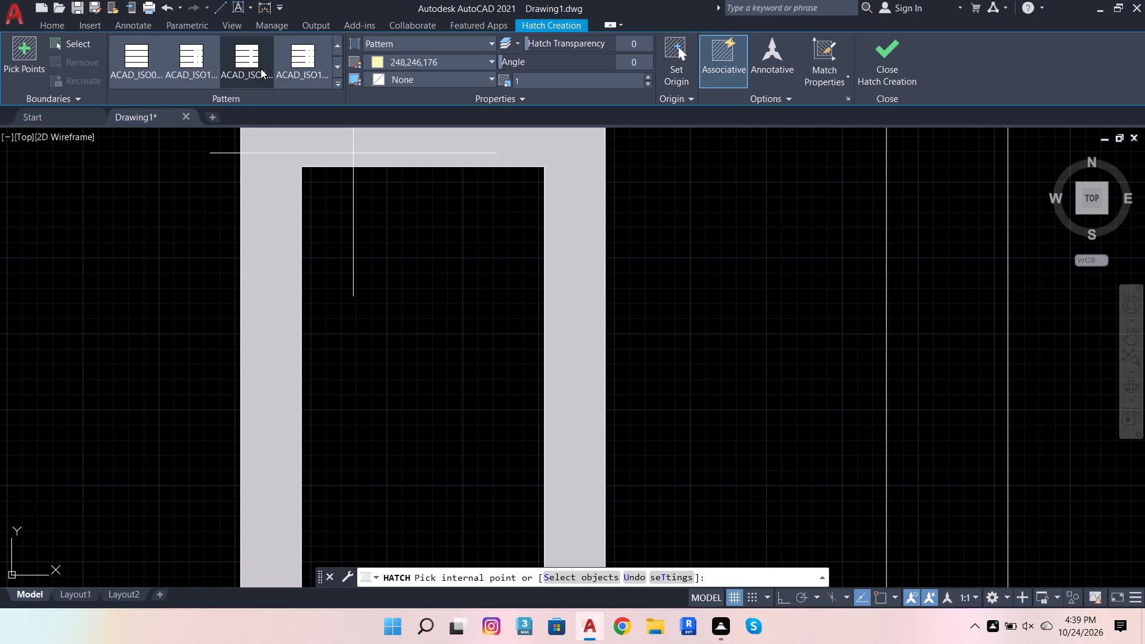
{"action": "scroll", "coordinate": [257, 64], "scroll_direction": "down", "scroll_amount": 4}
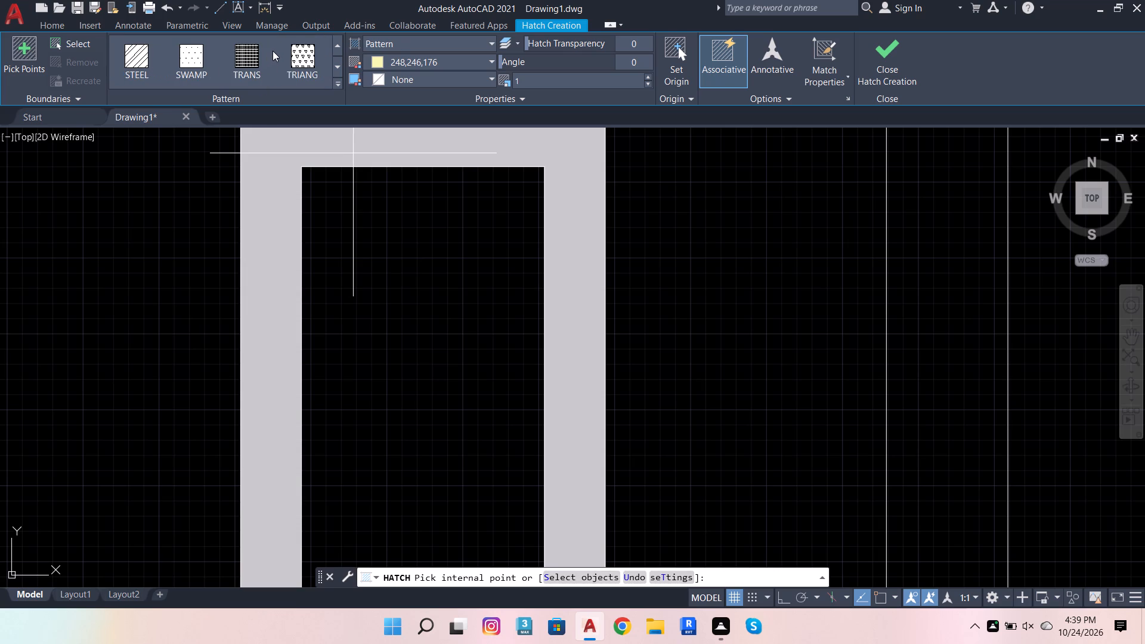
{"action": "scroll", "coordinate": [273, 51], "scroll_direction": "down", "scroll_amount": 2}
{"action": "scroll", "coordinate": [262, 64], "scroll_direction": "up", "scroll_amount": 8}
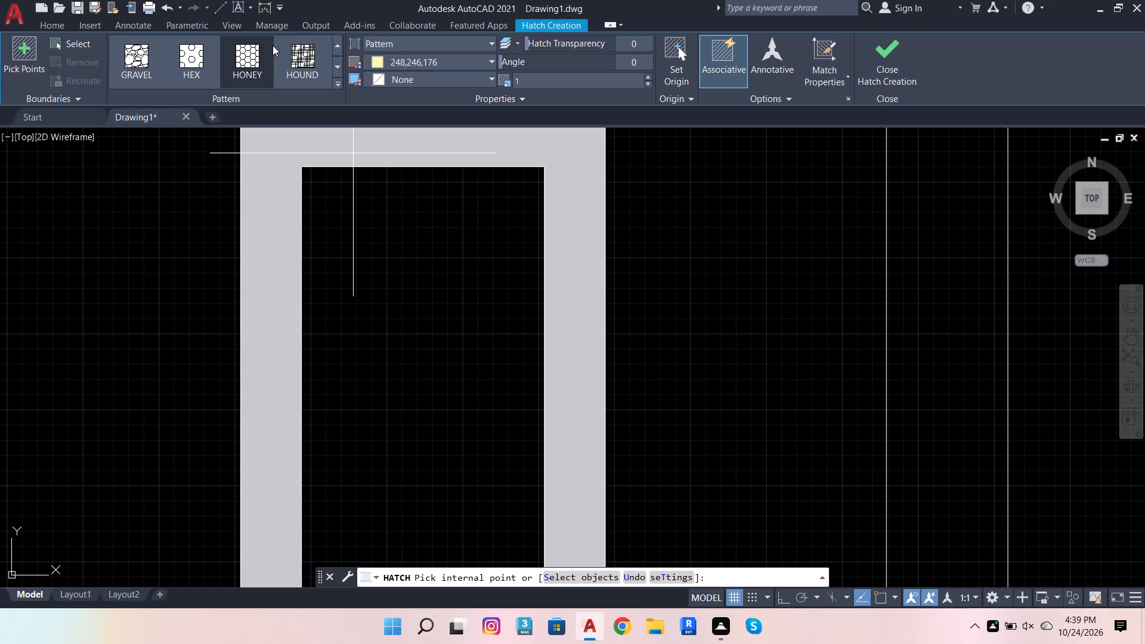
{"action": "scroll", "coordinate": [273, 45], "scroll_direction": "up", "scroll_amount": 11}
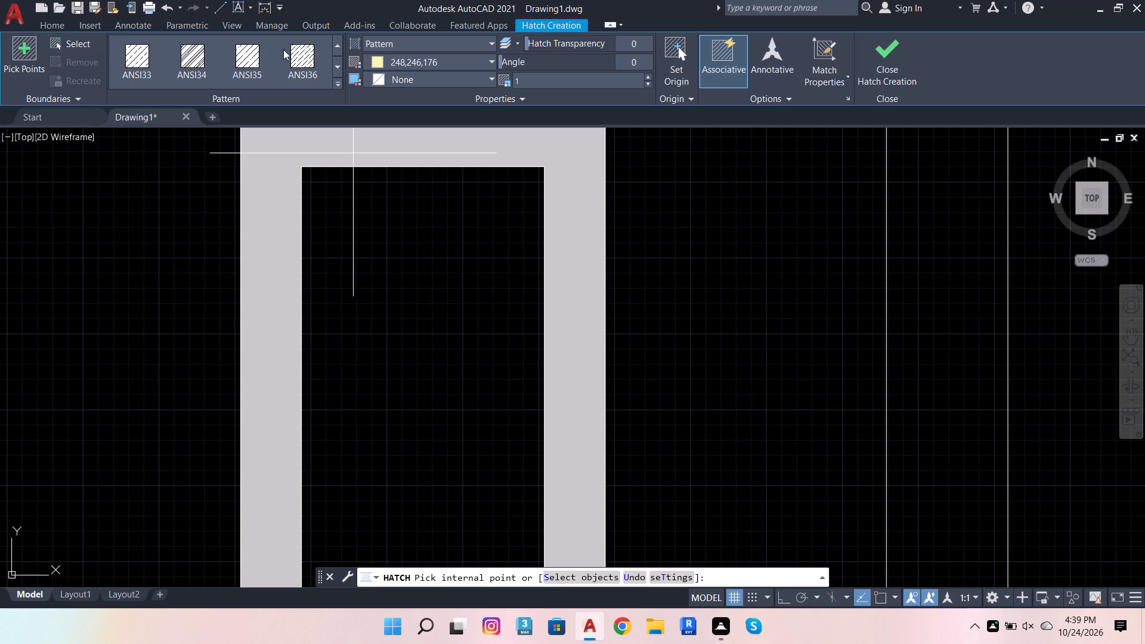
{"action": "scroll", "coordinate": [277, 58], "scroll_direction": "up", "scroll_amount": 4}
{"action": "scroll", "coordinate": [277, 58], "scroll_direction": "down", "scroll_amount": 4}
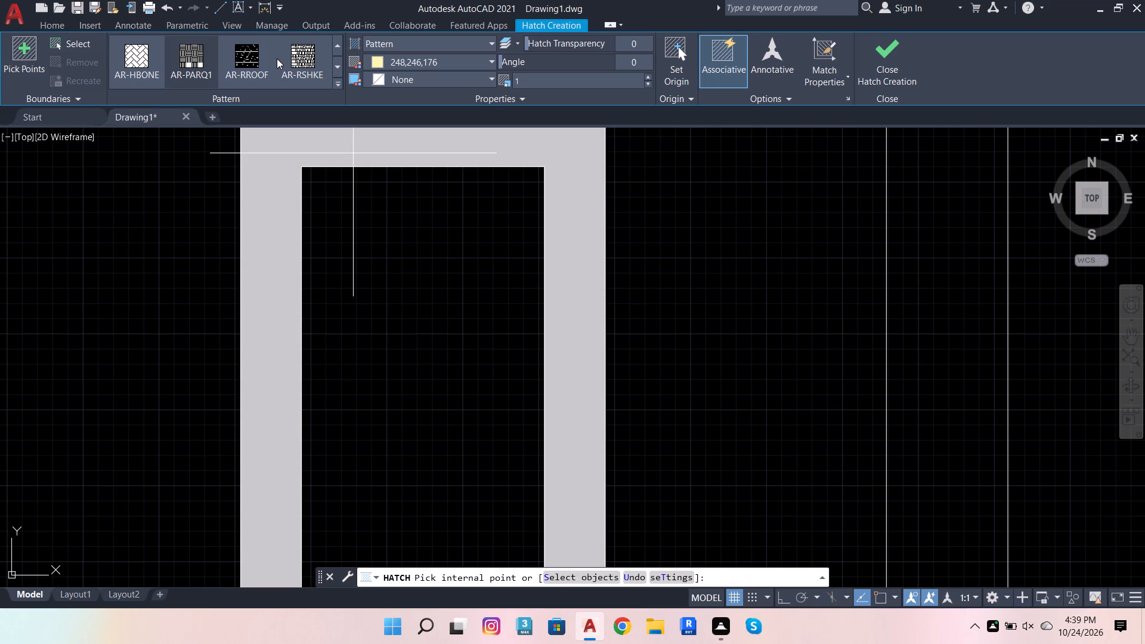
{"action": "scroll", "coordinate": [279, 58], "scroll_direction": "down", "scroll_amount": 1}
{"action": "scroll", "coordinate": [280, 58], "scroll_direction": "up", "scroll_amount": 3}
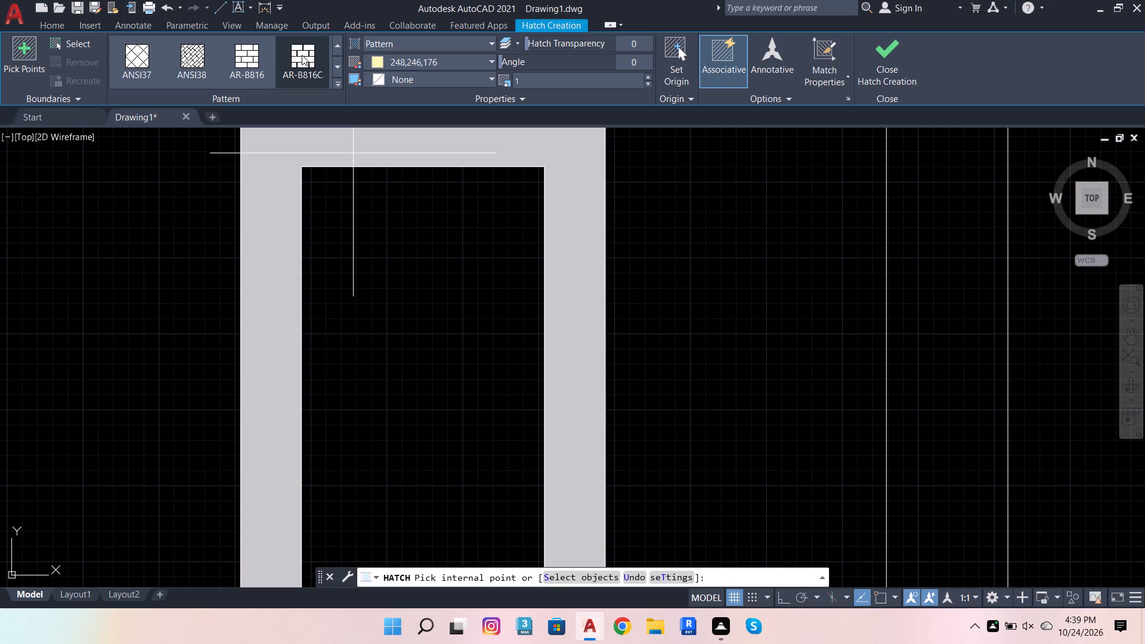
{"action": "scroll", "coordinate": [302, 55], "scroll_direction": "up", "scroll_amount": 1}
{"action": "scroll", "coordinate": [303, 57], "scroll_direction": "down", "scroll_amount": 5}
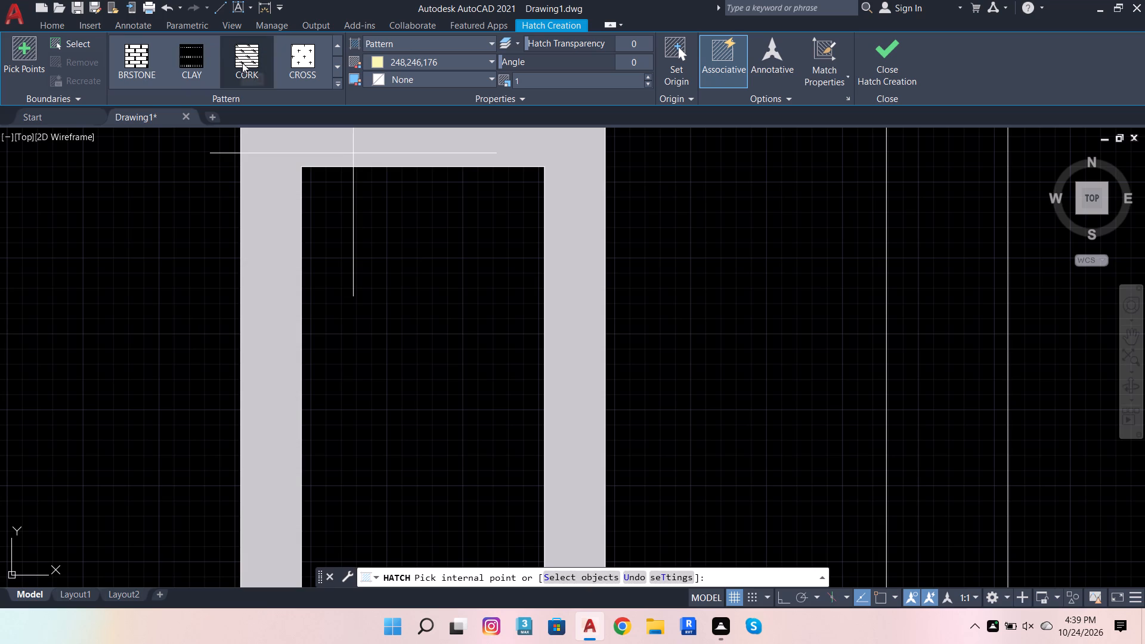
{"action": "scroll", "coordinate": [275, 67], "scroll_direction": "down", "scroll_amount": 3}
{"action": "scroll", "coordinate": [275, 67], "scroll_direction": "up", "scroll_amount": 8}
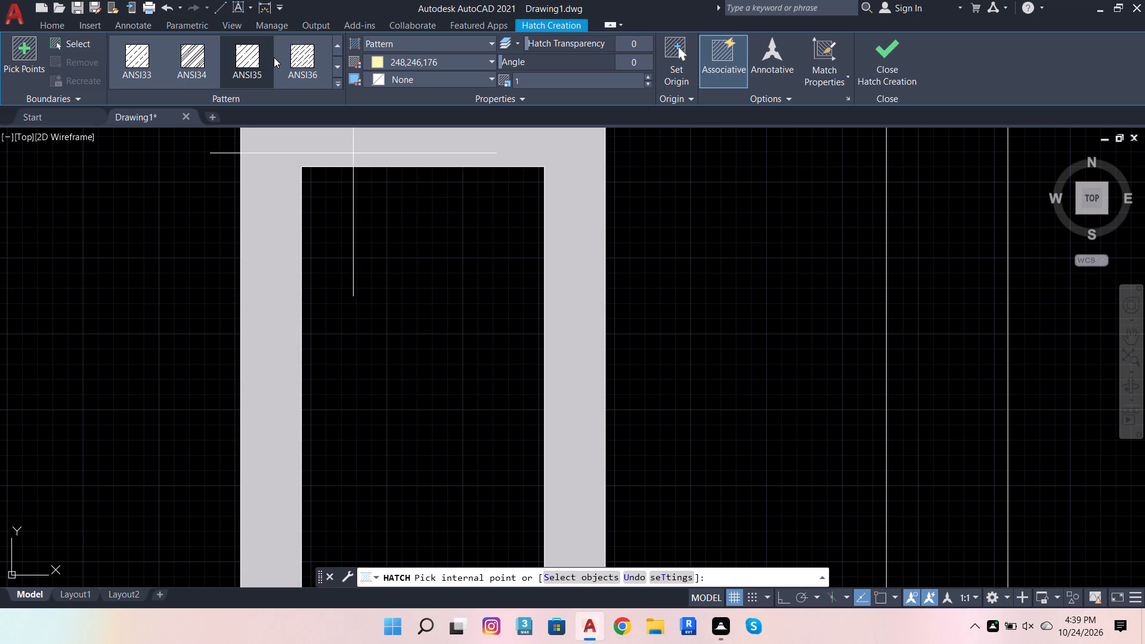
{"action": "scroll", "coordinate": [273, 44], "scroll_direction": "up", "scroll_amount": 4}
{"action": "scroll", "coordinate": [270, 49], "scroll_direction": "down", "scroll_amount": 3}
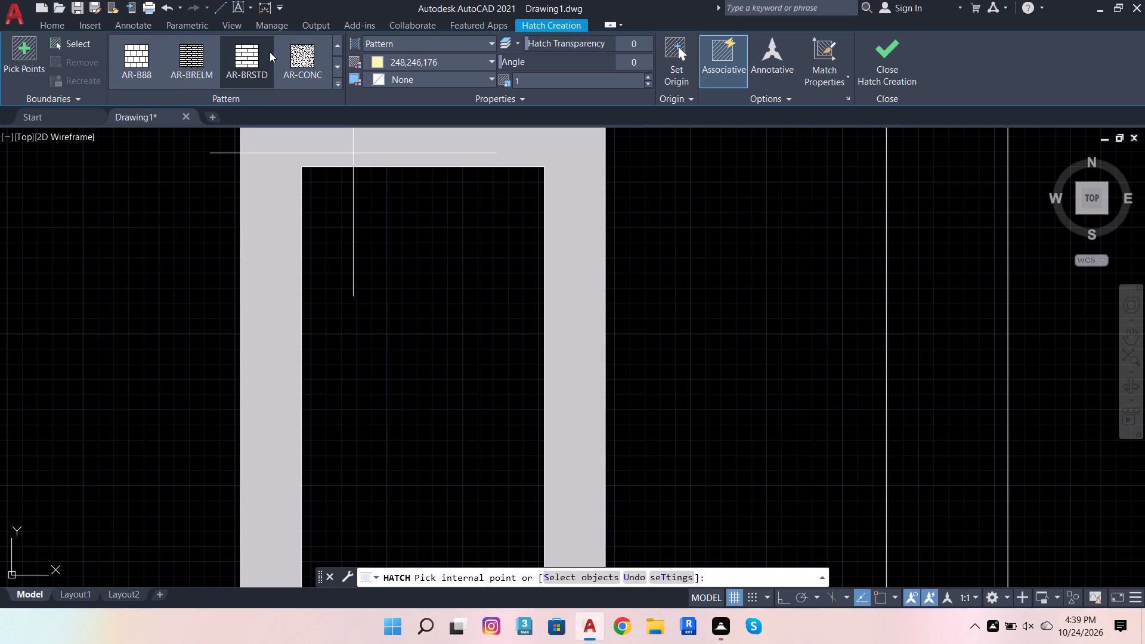
{"action": "scroll", "coordinate": [270, 52], "scroll_direction": "down", "scroll_amount": 4}
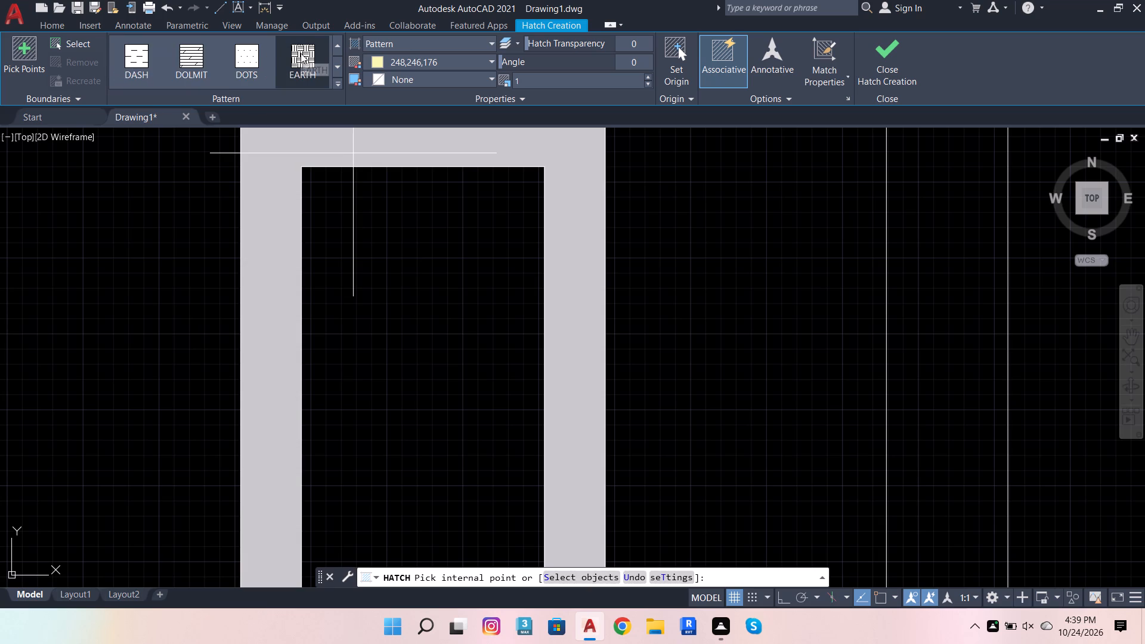
{"action": "scroll", "coordinate": [301, 53], "scroll_direction": "down", "scroll_amount": 1}
{"action": "scroll", "coordinate": [301, 54], "scroll_direction": "up", "scroll_amount": 3}
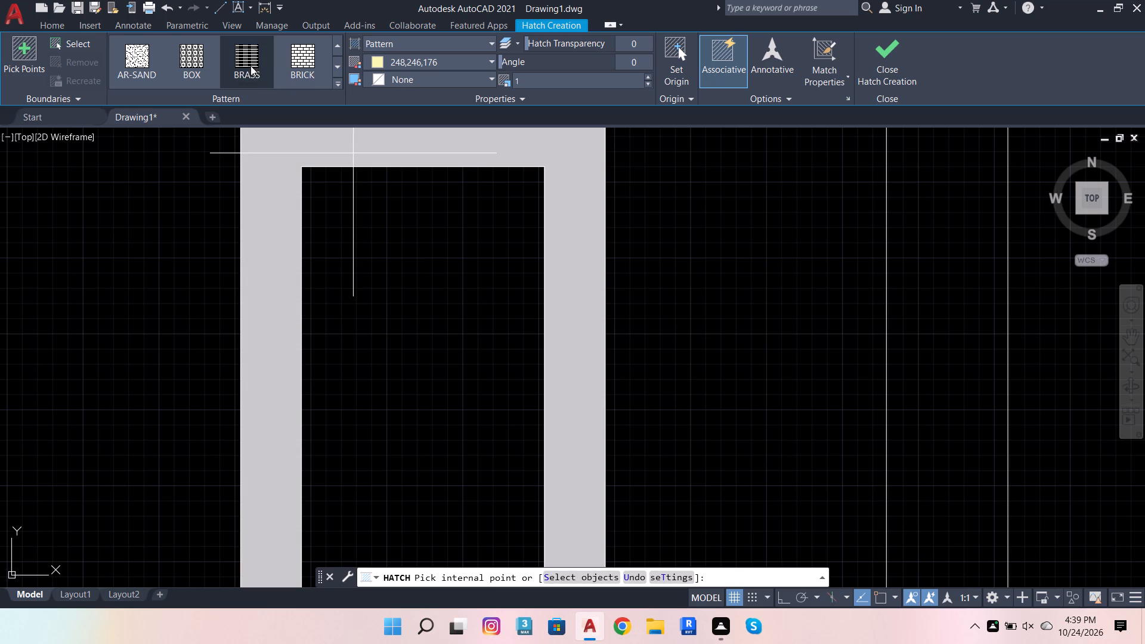
{"action": "scroll", "coordinate": [259, 63], "scroll_direction": "down", "scroll_amount": 1}
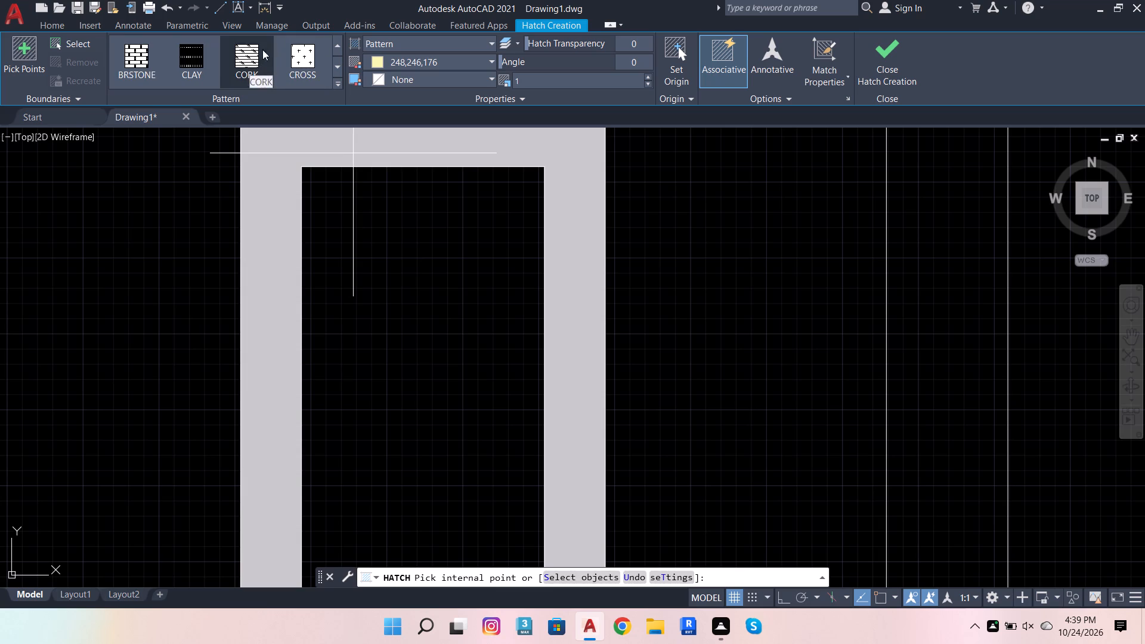
{"action": "scroll", "coordinate": [273, 53], "scroll_direction": "down", "scroll_amount": 3}
{"action": "scroll", "coordinate": [273, 53], "scroll_direction": "up", "scroll_amount": 4}
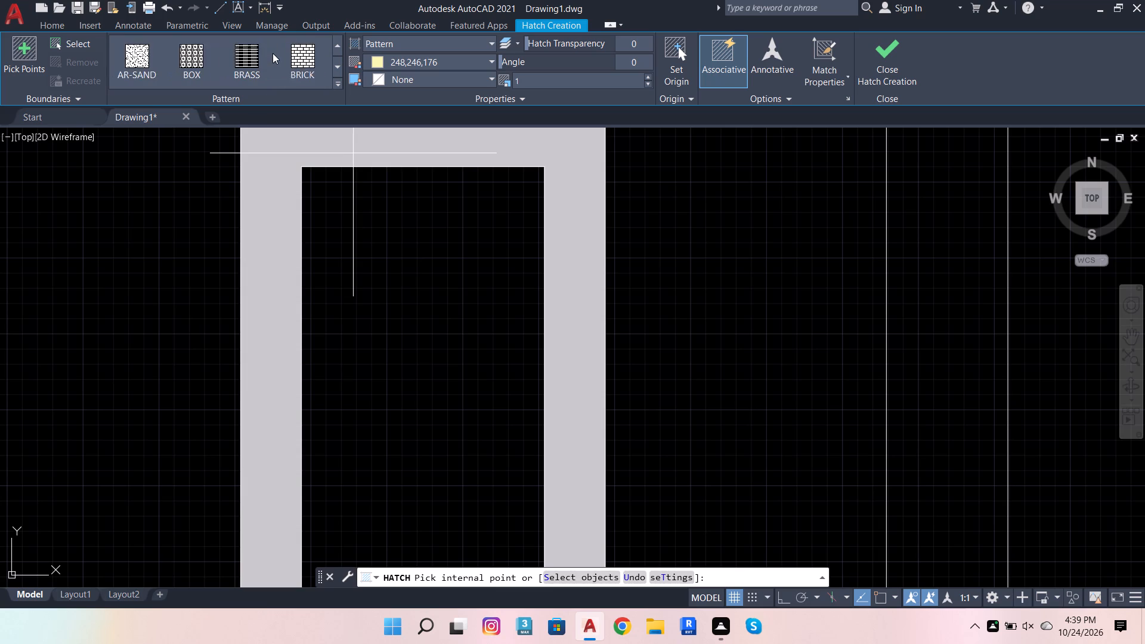
{"action": "scroll", "coordinate": [273, 53], "scroll_direction": "up", "scroll_amount": 1}
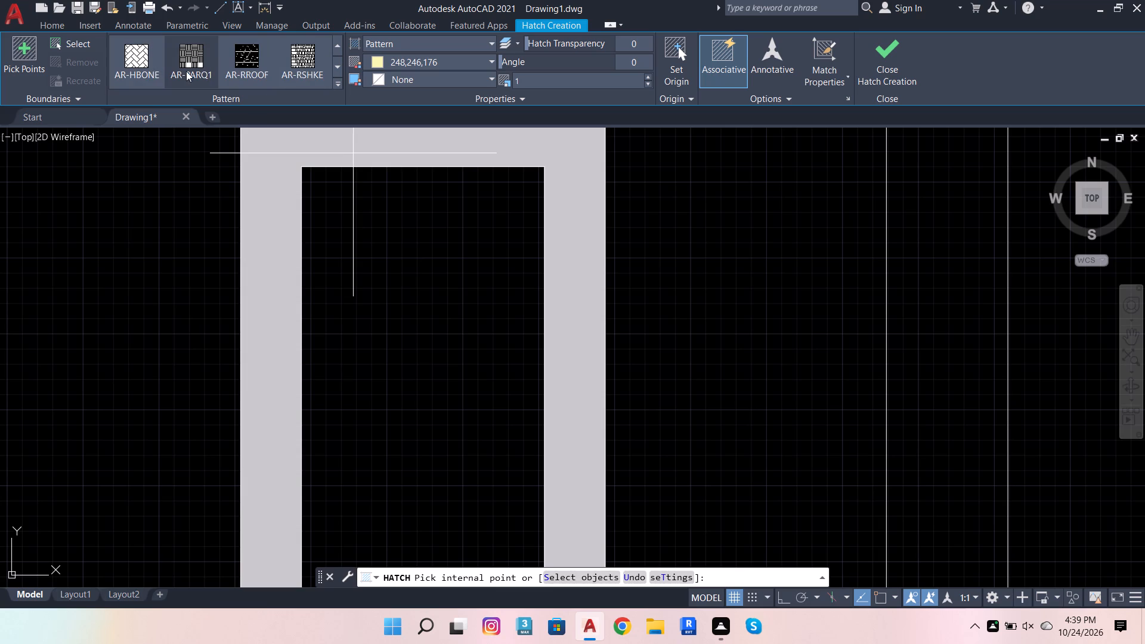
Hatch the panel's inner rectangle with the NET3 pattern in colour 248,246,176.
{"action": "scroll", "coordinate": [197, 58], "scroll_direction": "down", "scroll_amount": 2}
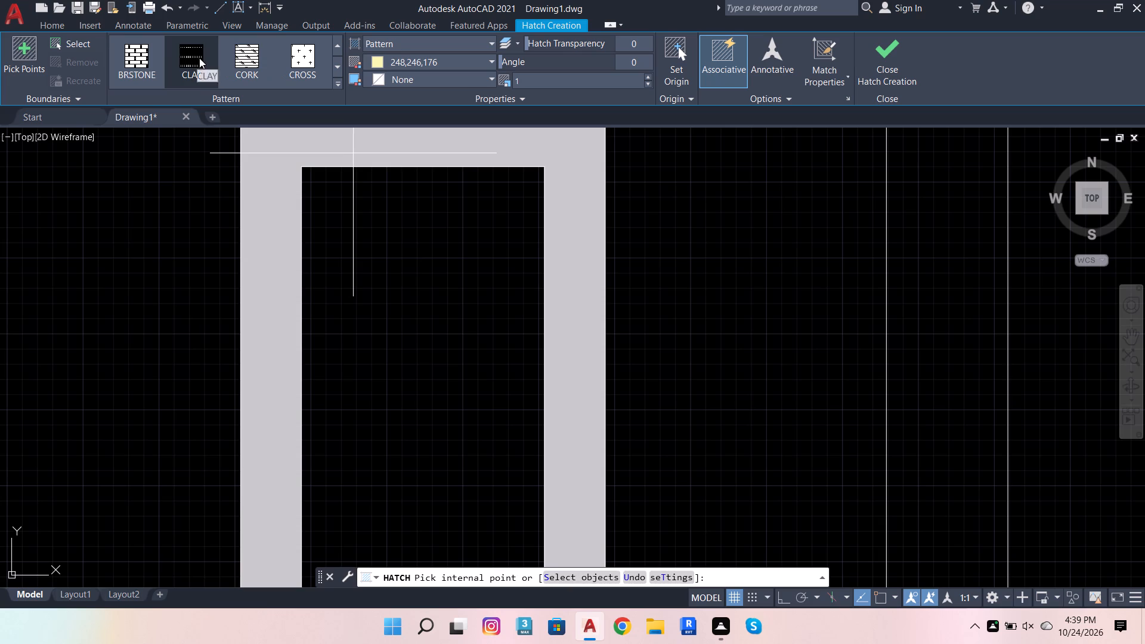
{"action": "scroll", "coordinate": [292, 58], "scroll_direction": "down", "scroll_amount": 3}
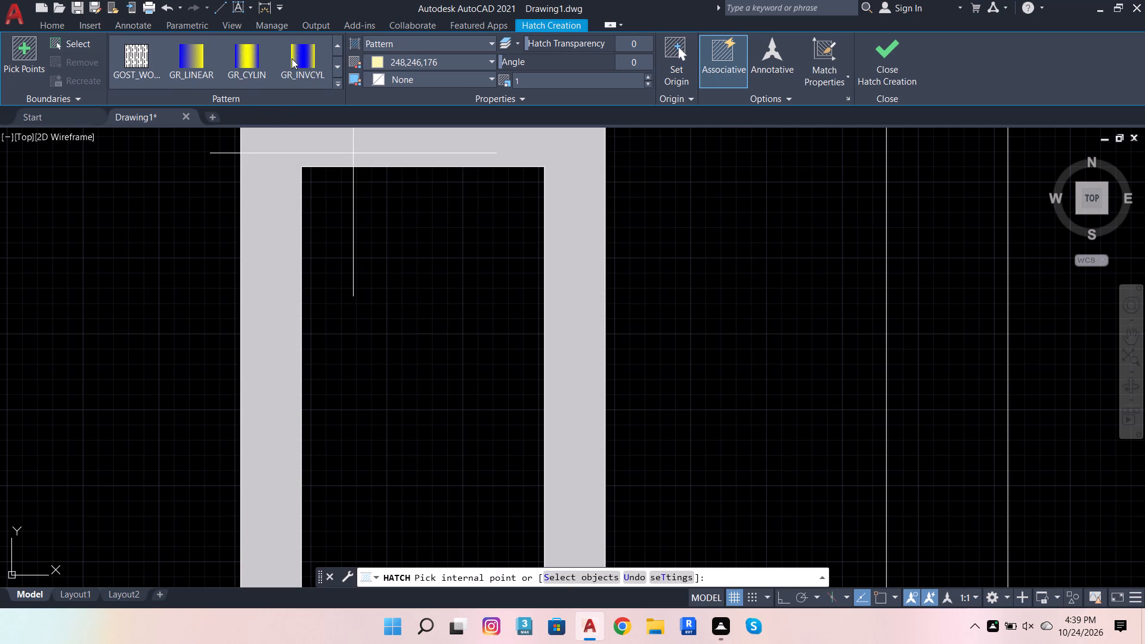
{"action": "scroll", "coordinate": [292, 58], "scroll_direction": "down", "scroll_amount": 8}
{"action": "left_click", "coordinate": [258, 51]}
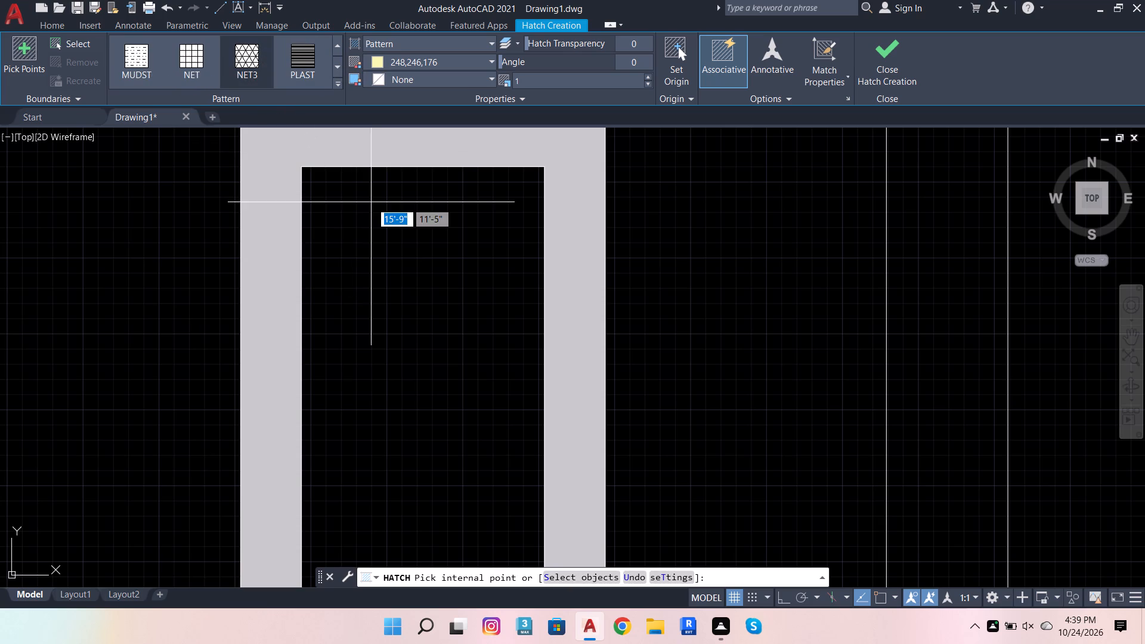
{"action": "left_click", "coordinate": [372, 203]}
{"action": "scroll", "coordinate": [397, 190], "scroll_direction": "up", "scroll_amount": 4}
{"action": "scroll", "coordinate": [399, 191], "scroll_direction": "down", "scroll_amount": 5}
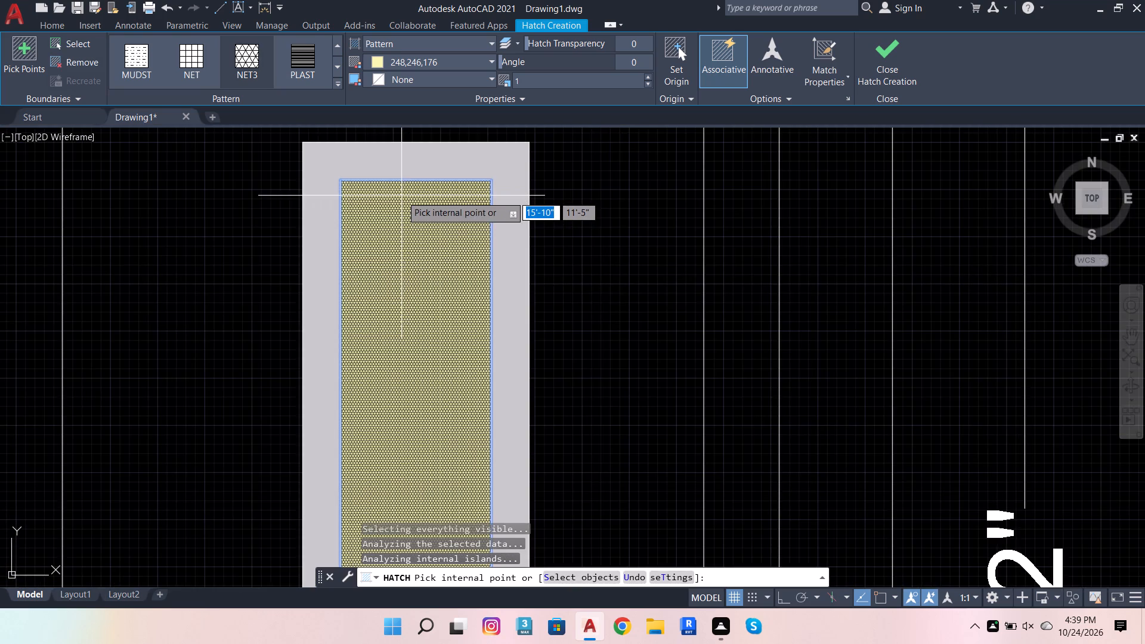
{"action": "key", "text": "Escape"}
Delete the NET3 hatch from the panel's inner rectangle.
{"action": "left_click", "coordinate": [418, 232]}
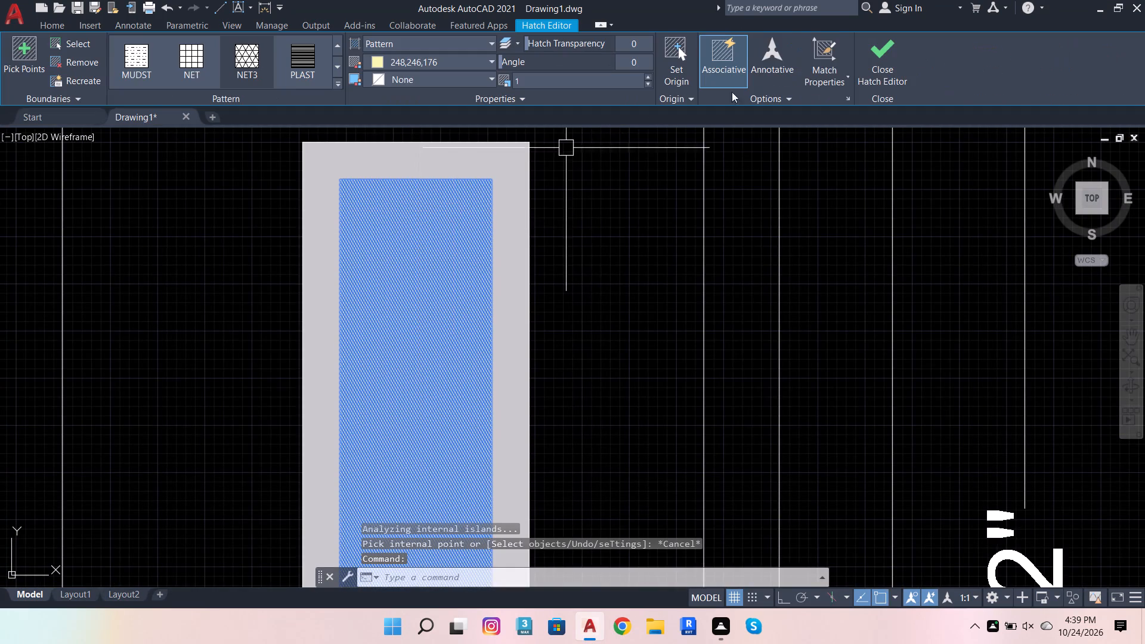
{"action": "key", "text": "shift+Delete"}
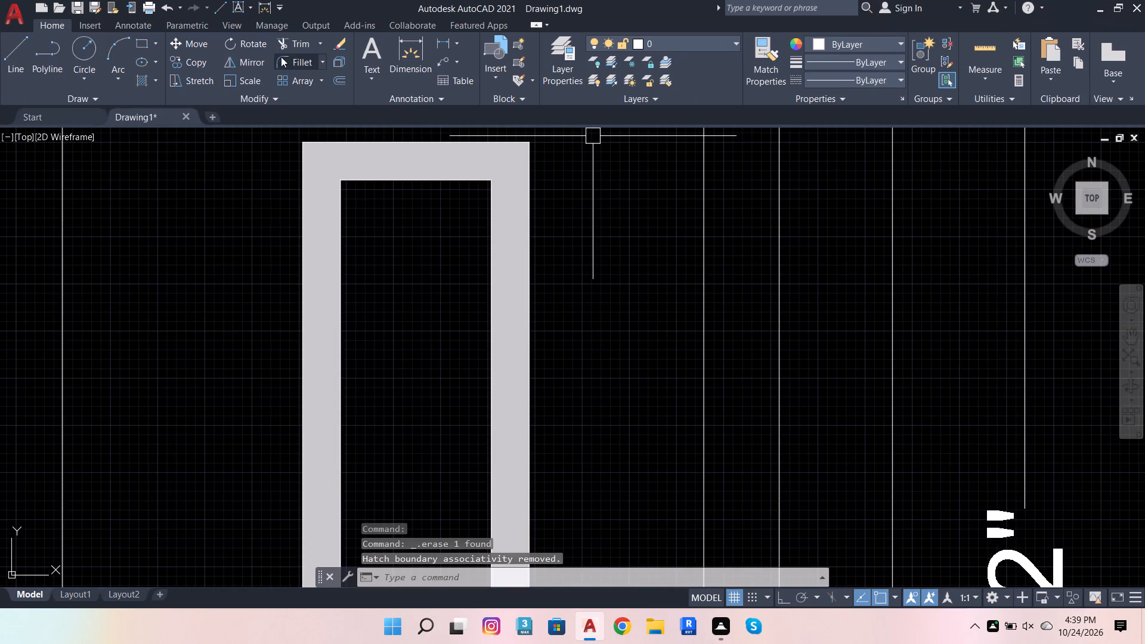
Start another hatch for the panel's inner rectangle and look back through the patterns as far as SOLID and ANSI31.
{"action": "left_click", "coordinate": [147, 80]}
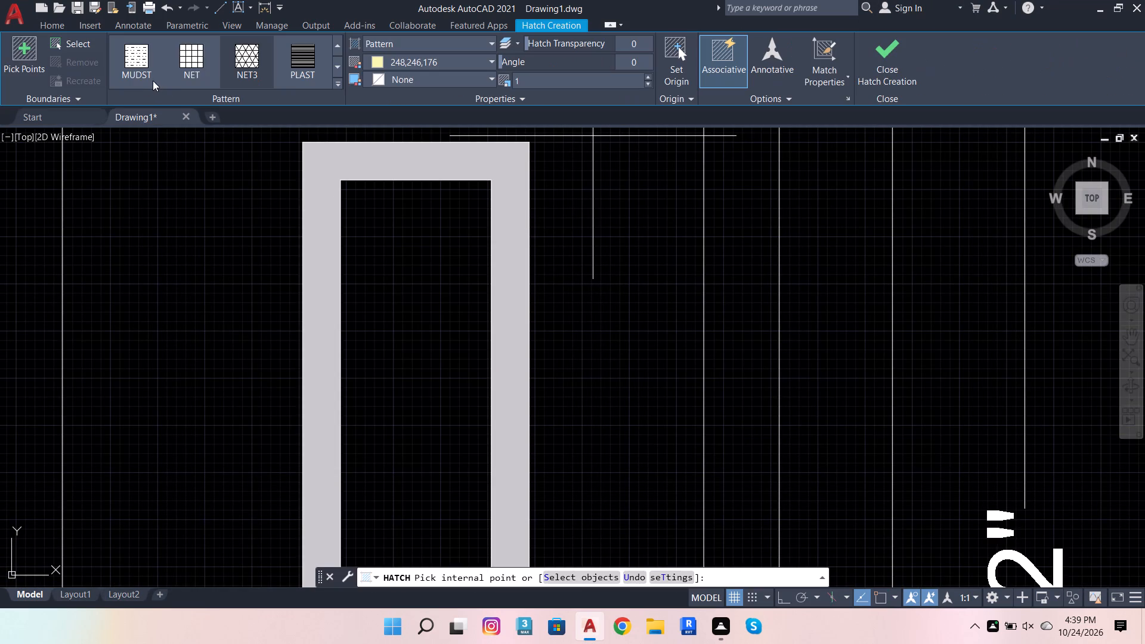
{"action": "scroll", "coordinate": [269, 53], "scroll_direction": "down", "scroll_amount": 4}
{"action": "scroll", "coordinate": [268, 54], "scroll_direction": "up", "scroll_amount": 12}
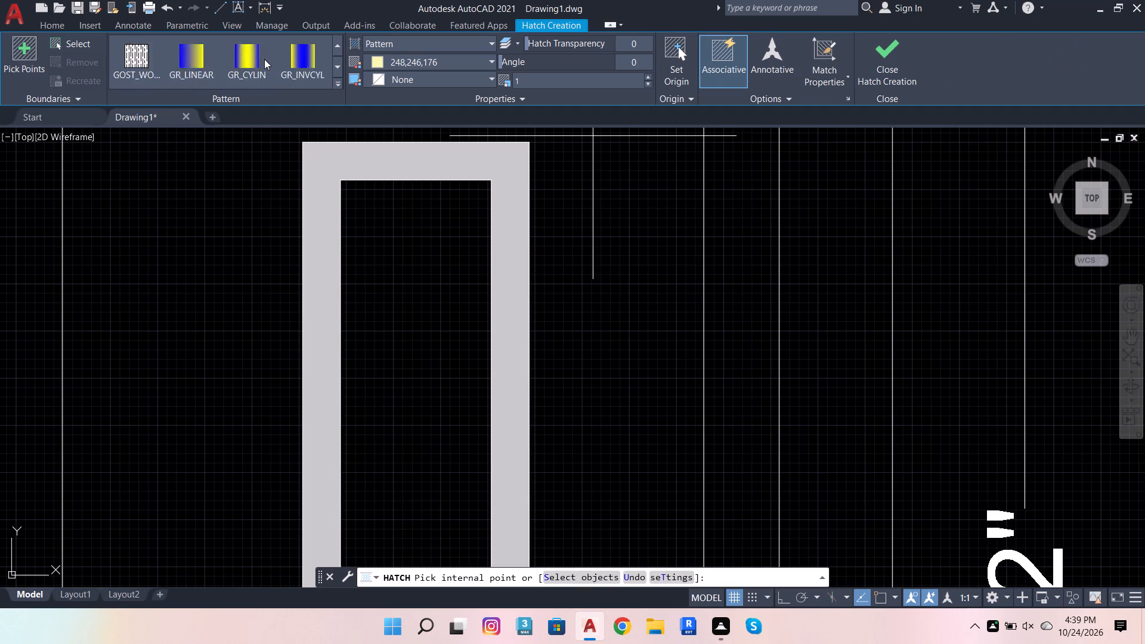
{"action": "scroll", "coordinate": [264, 59], "scroll_direction": "up", "scroll_amount": 8}
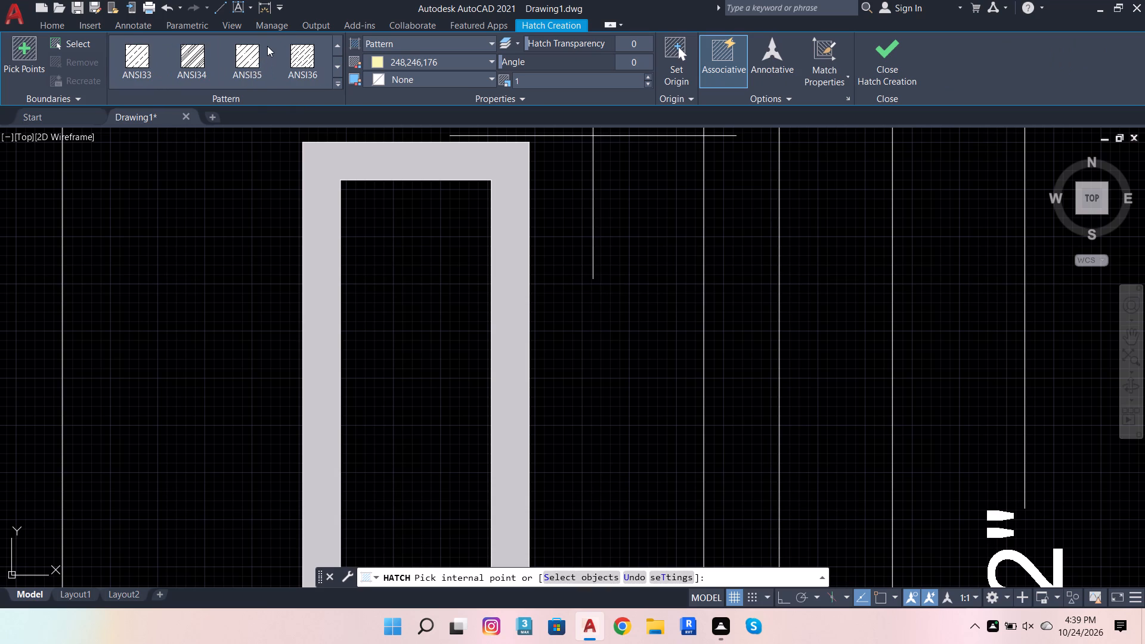
{"action": "scroll", "coordinate": [267, 46], "scroll_direction": "up", "scroll_amount": 2}
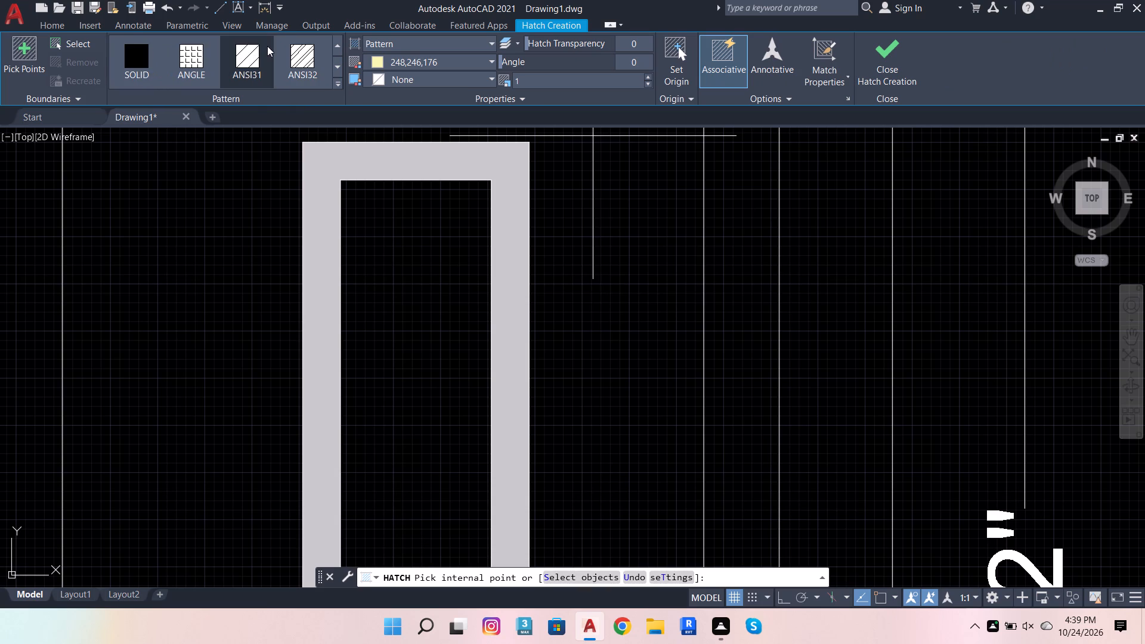
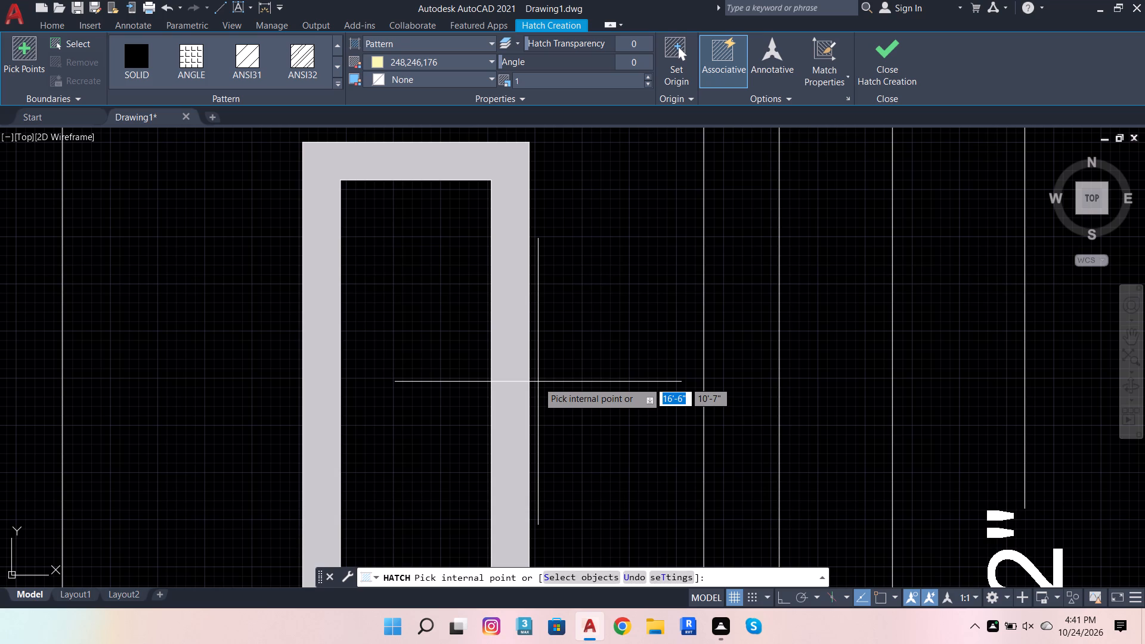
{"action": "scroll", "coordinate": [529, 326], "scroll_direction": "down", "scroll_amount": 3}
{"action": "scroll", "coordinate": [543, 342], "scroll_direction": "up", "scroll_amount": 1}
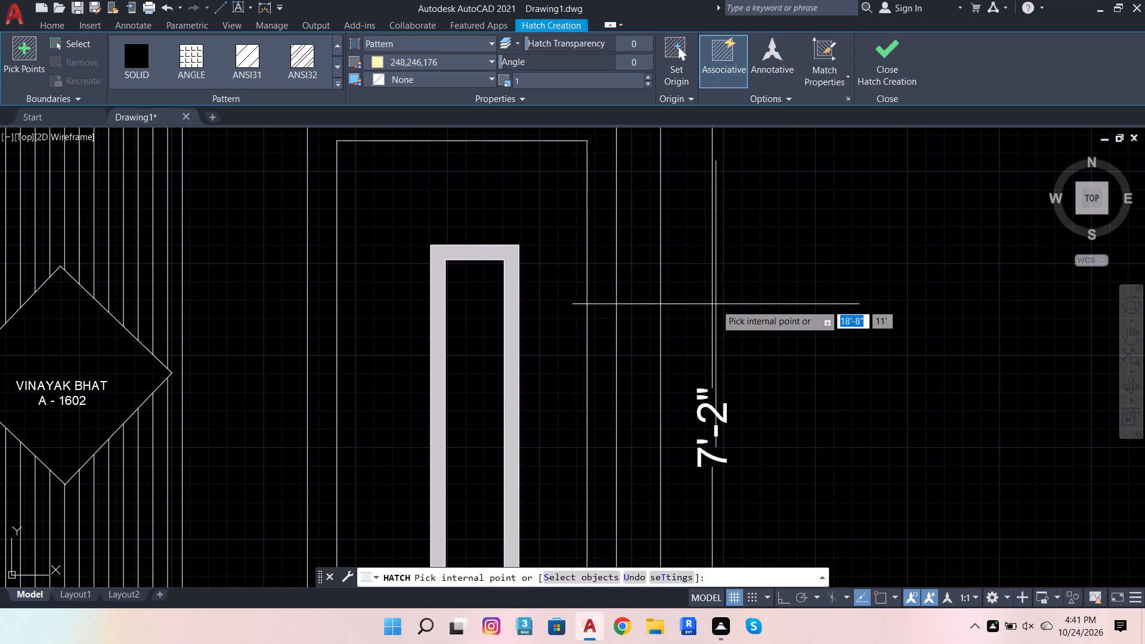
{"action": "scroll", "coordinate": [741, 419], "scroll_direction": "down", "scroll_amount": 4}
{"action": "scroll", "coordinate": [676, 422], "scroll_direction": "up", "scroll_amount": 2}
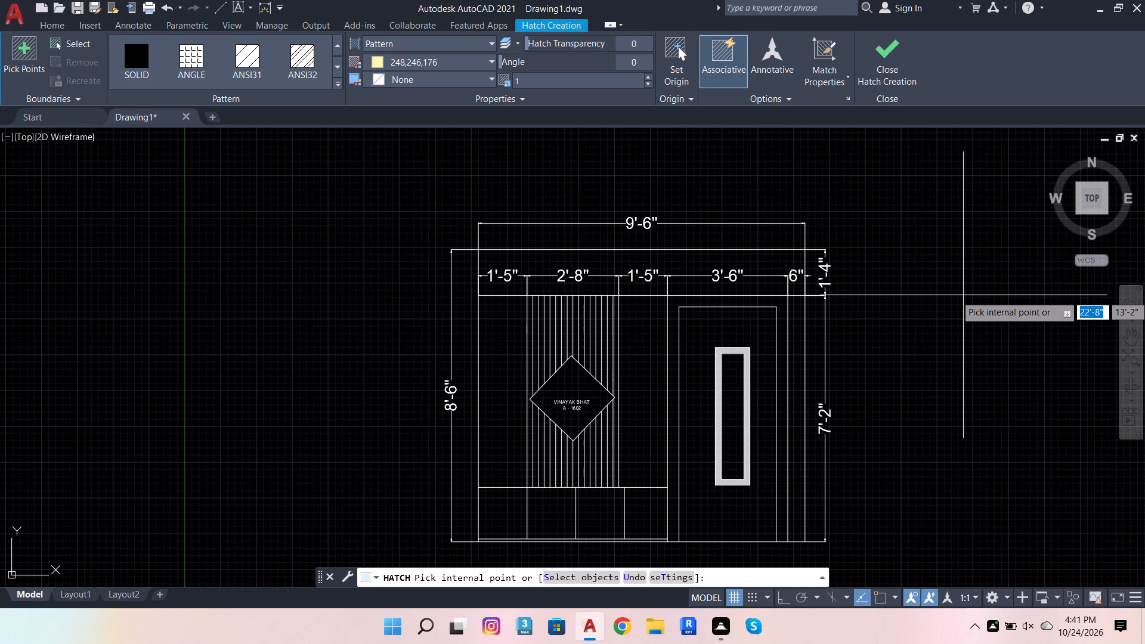
Save the drawing in the Documents folder as Drawing1 DAY 12(9), checking recent file names in File Explorer before committing.
{"action": "key", "text": "ctrl+s"}
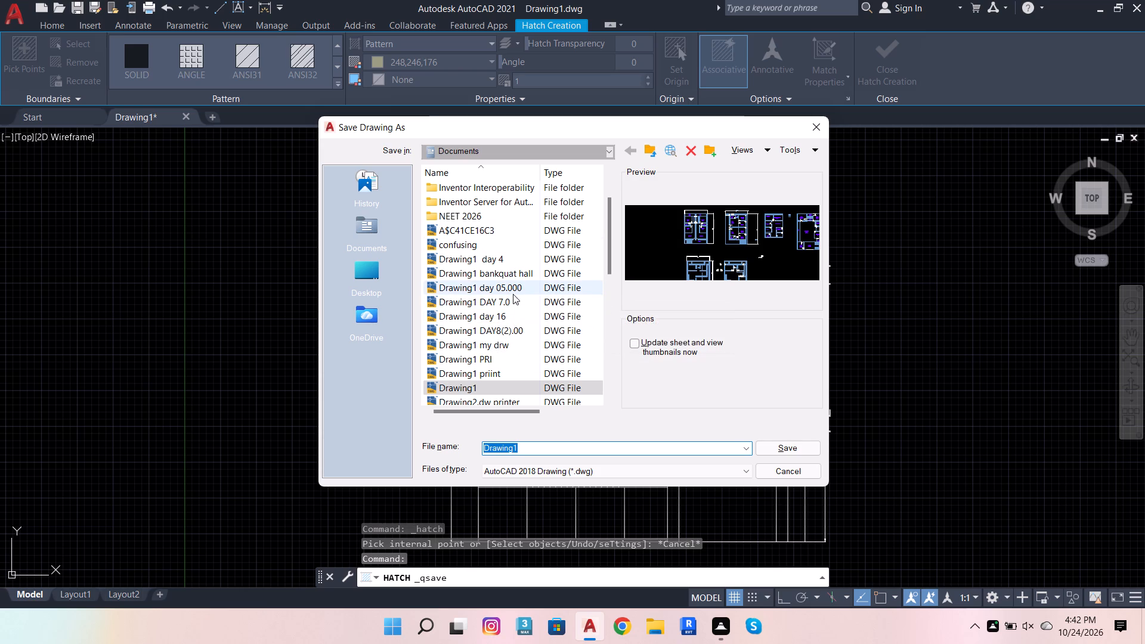
{"action": "double_click", "coordinate": [539, 451]}
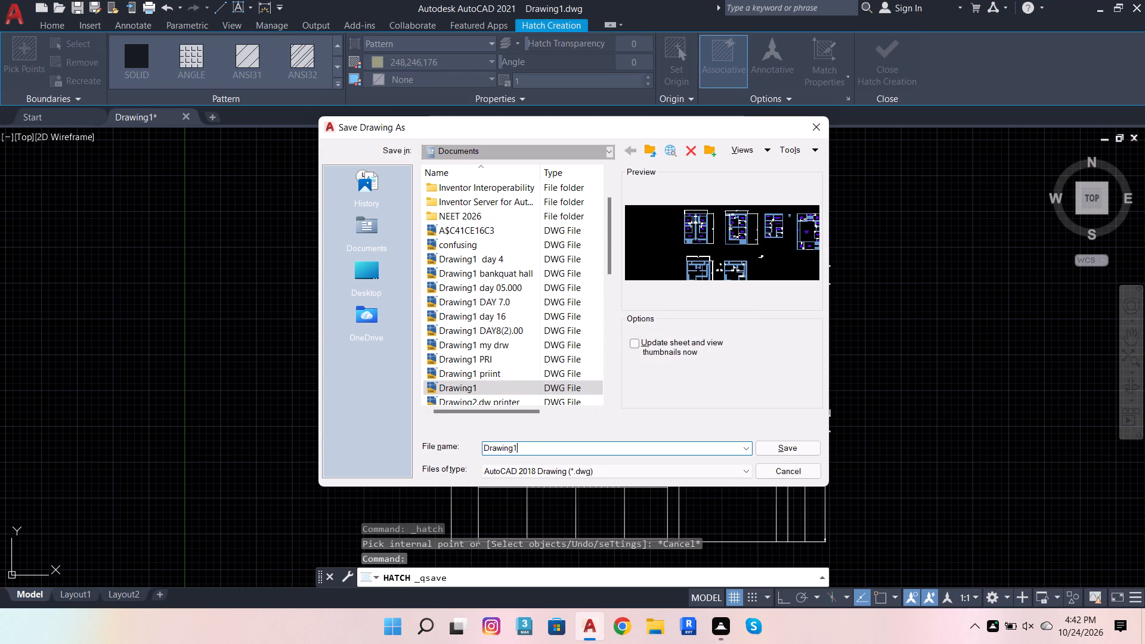
{"action": "key", "text": "space"}
{"action": "type", "text": "DAY"}
{"action": "key", "text": "space"}
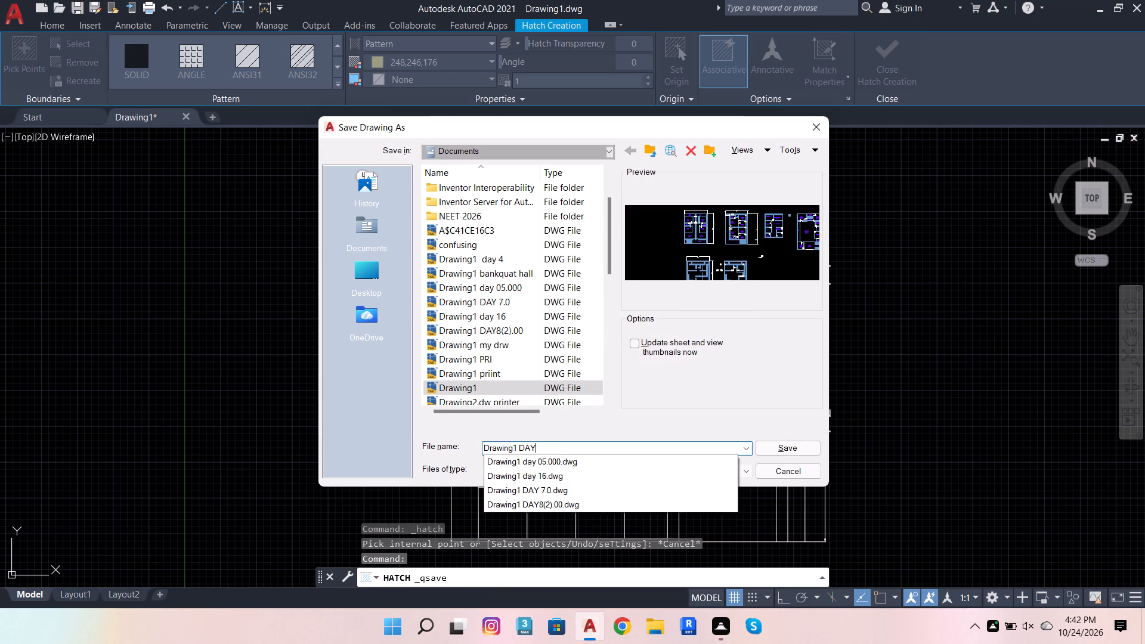
{"action": "type", "text": "12"}
{"action": "key", "text": "shift+parenleft"}
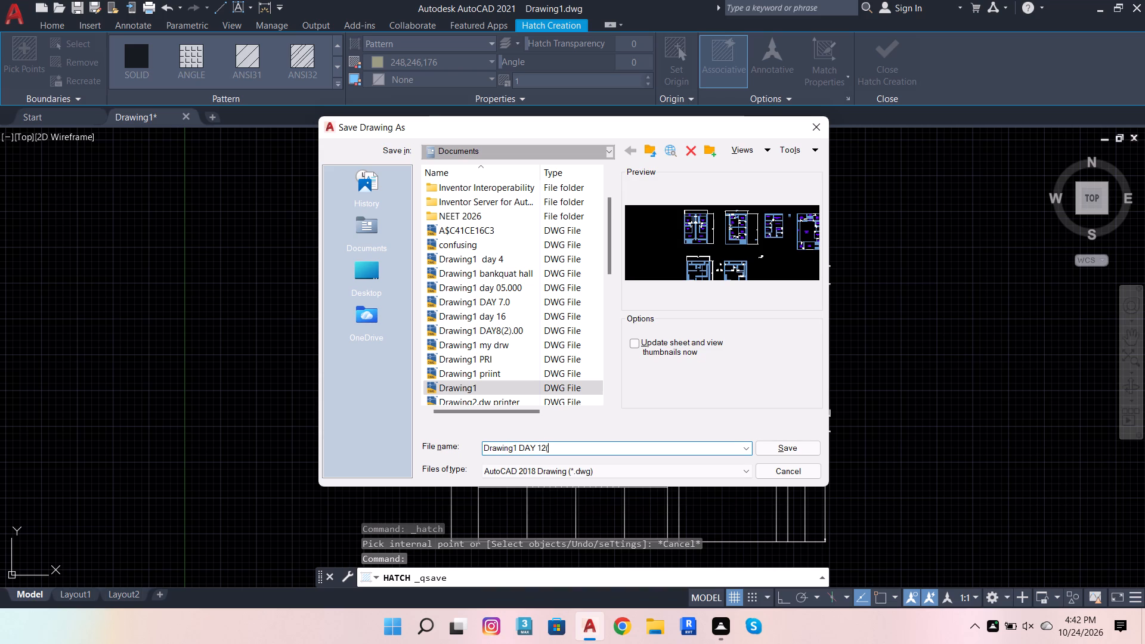
{"action": "key", "text": "9"}
{"action": "key", "text": "shift+parenright"}
{"action": "left_click", "coordinate": [661, 636]}
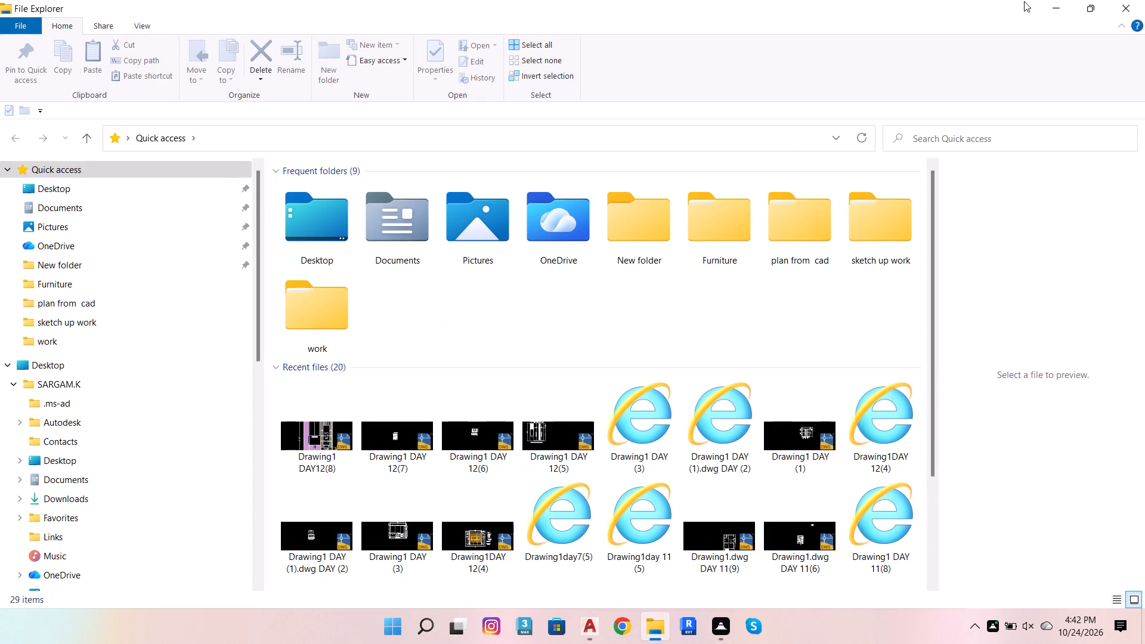
{"action": "left_click", "coordinate": [1121, 0]}
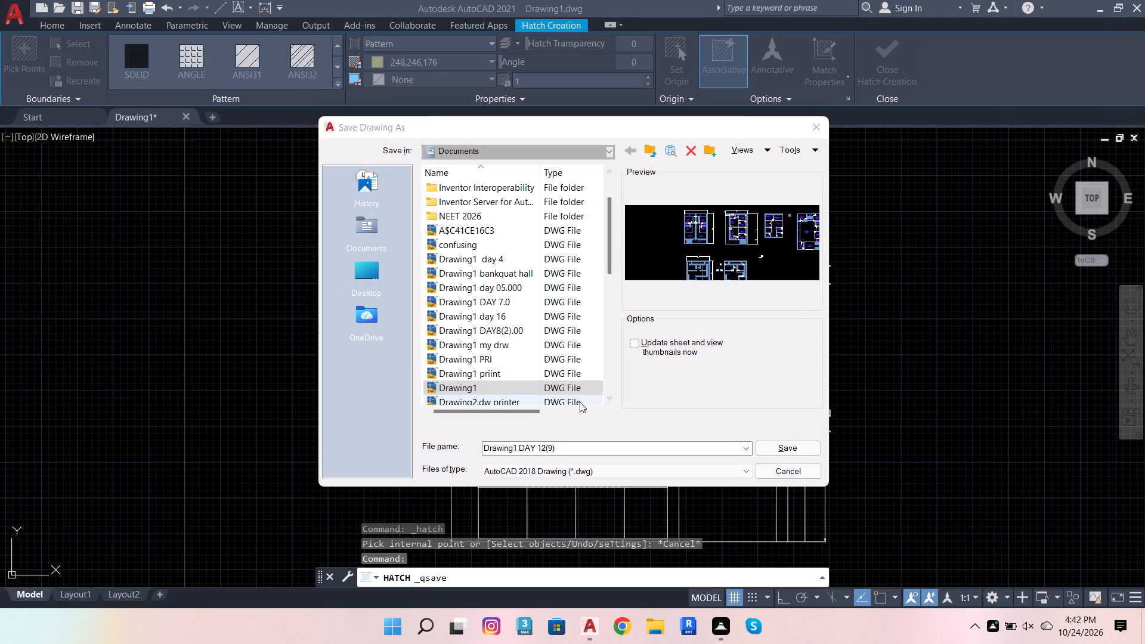
{"action": "left_click", "coordinate": [788, 447]}
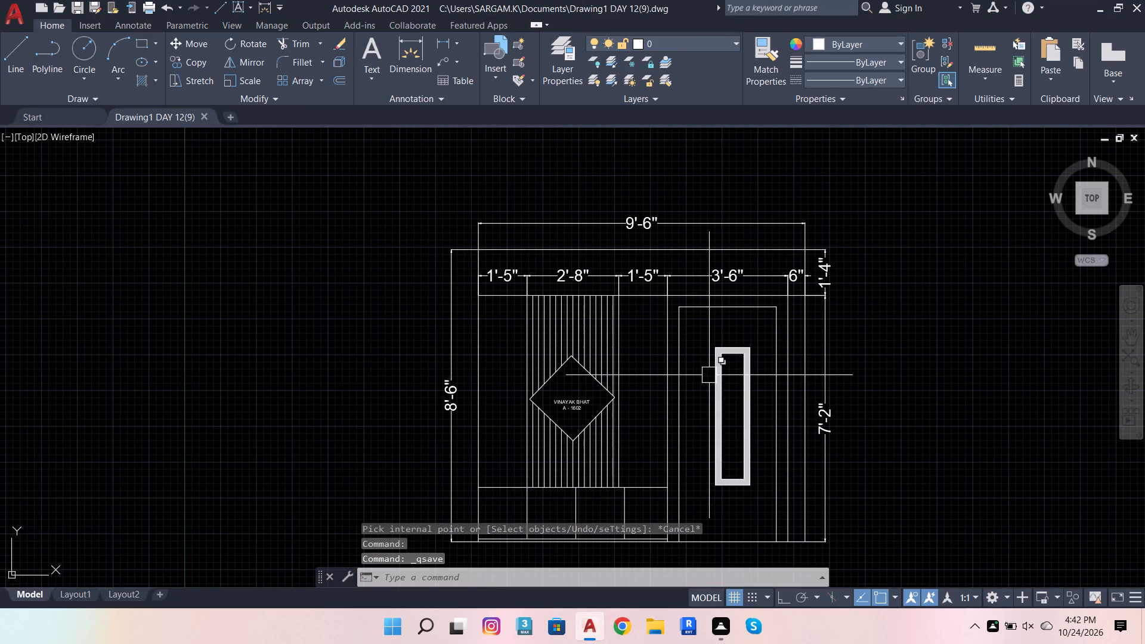
{"action": "key", "text": "ctrl+s"}
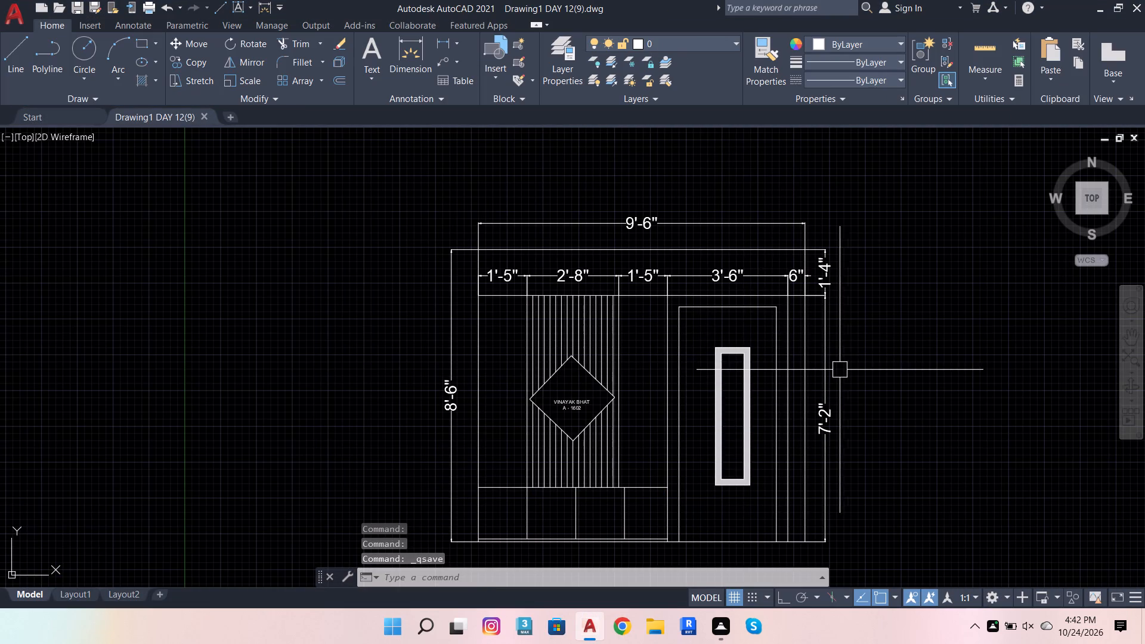
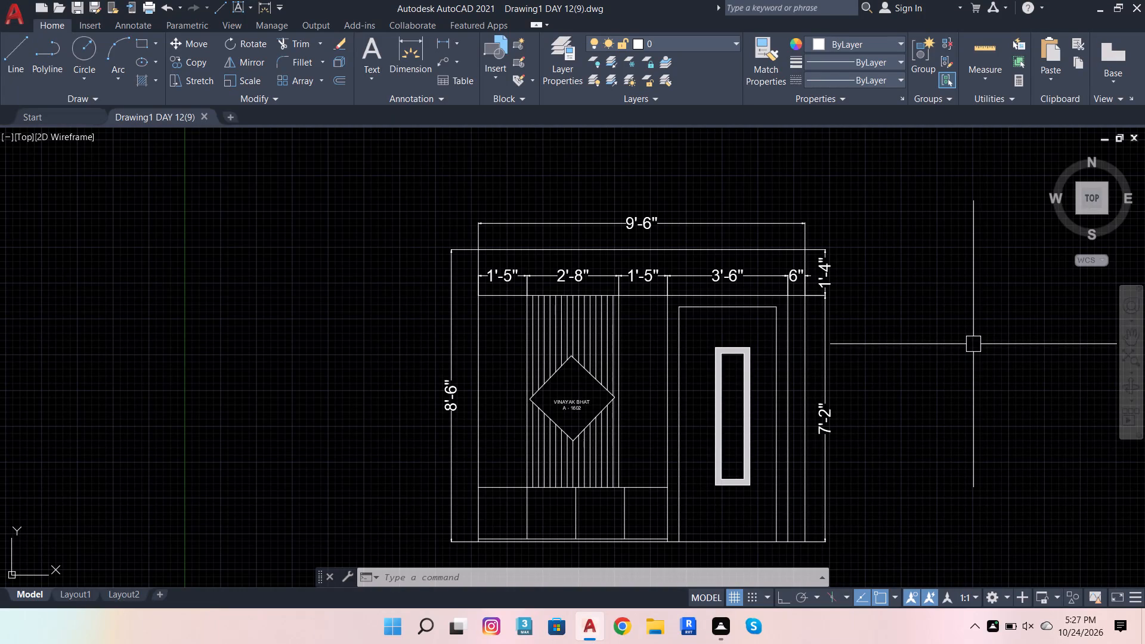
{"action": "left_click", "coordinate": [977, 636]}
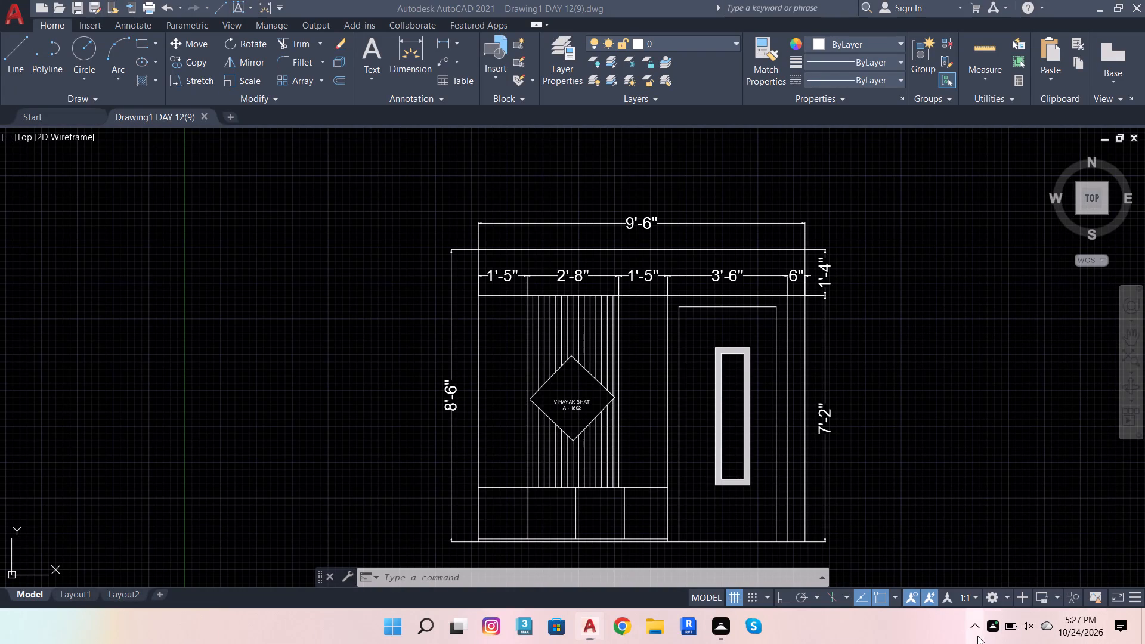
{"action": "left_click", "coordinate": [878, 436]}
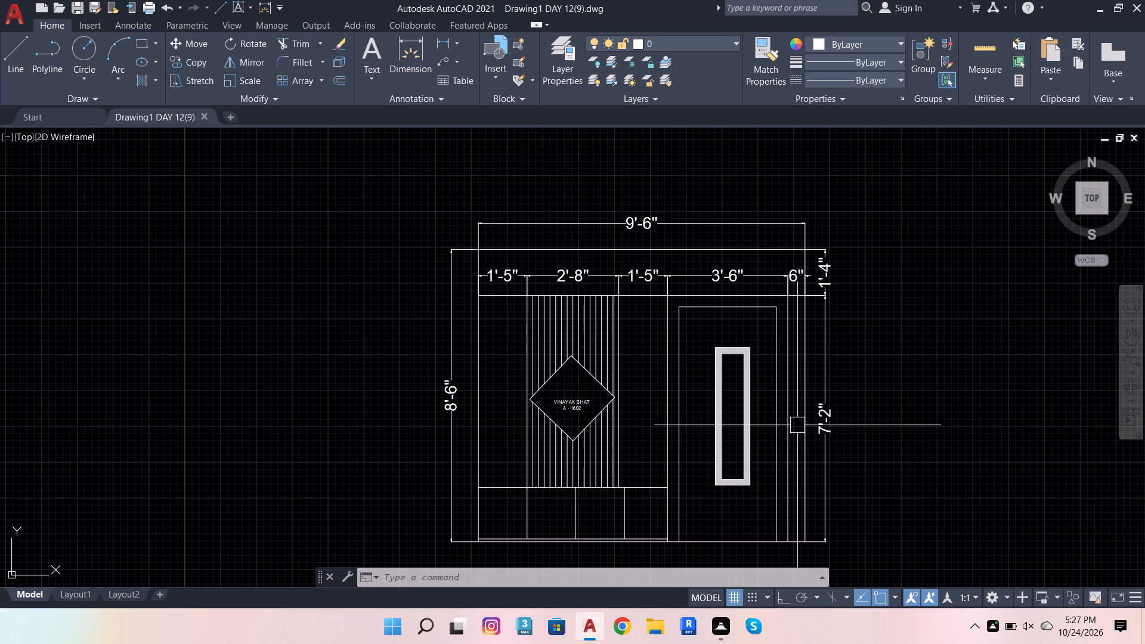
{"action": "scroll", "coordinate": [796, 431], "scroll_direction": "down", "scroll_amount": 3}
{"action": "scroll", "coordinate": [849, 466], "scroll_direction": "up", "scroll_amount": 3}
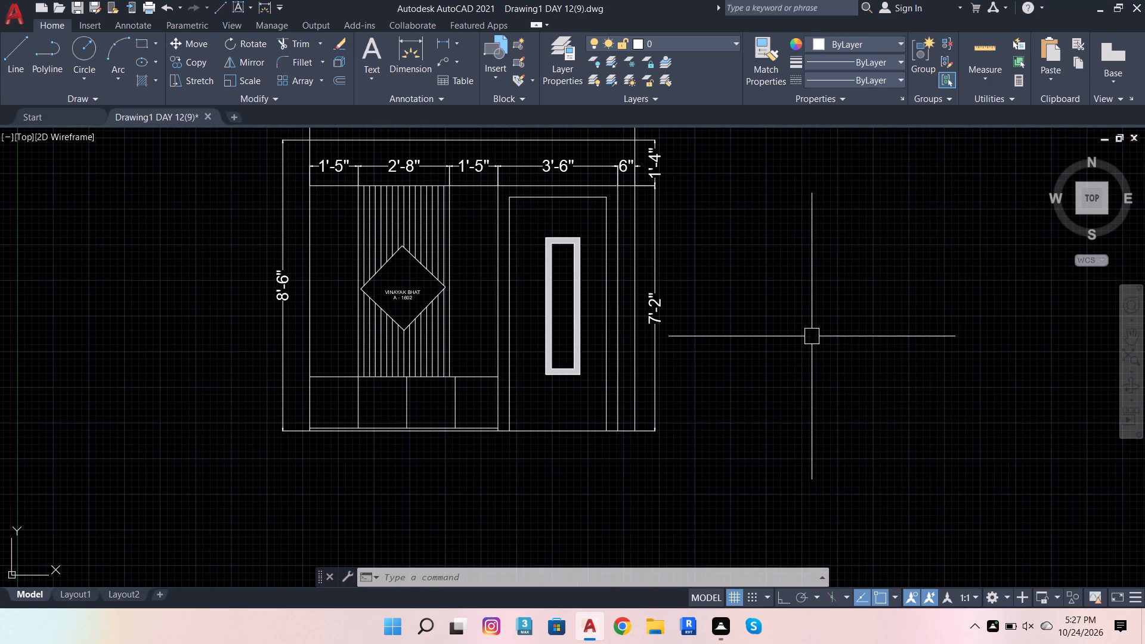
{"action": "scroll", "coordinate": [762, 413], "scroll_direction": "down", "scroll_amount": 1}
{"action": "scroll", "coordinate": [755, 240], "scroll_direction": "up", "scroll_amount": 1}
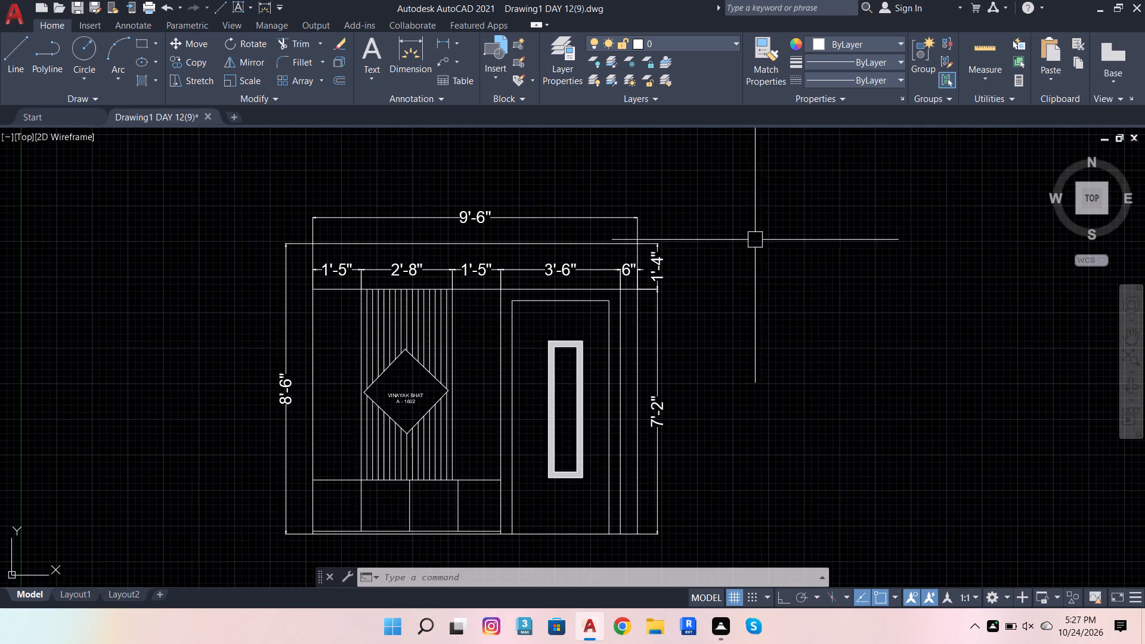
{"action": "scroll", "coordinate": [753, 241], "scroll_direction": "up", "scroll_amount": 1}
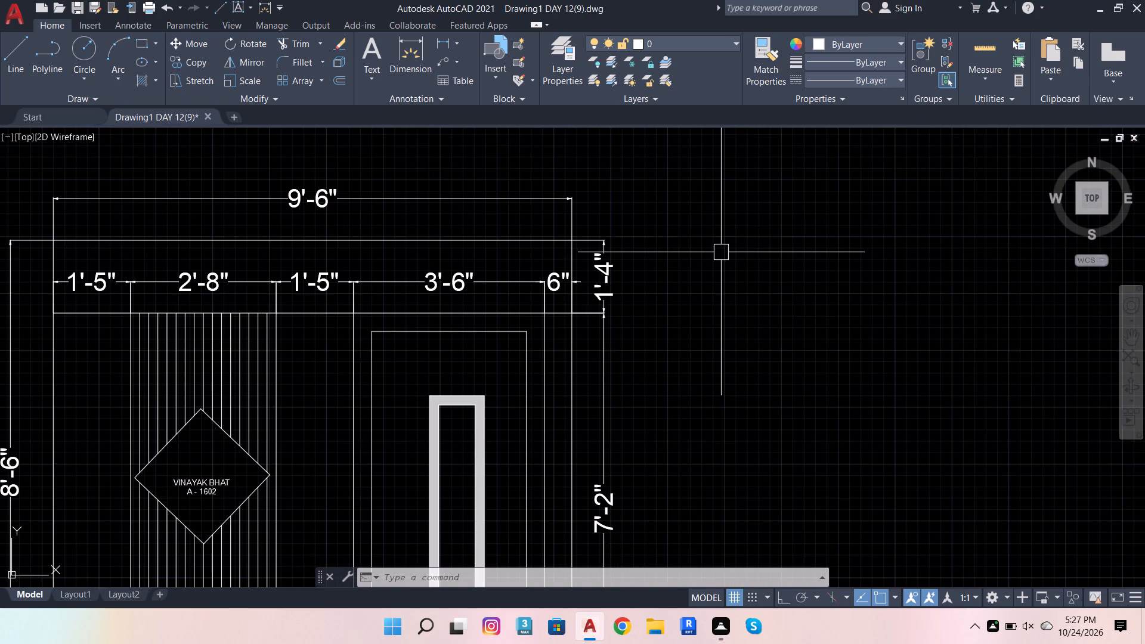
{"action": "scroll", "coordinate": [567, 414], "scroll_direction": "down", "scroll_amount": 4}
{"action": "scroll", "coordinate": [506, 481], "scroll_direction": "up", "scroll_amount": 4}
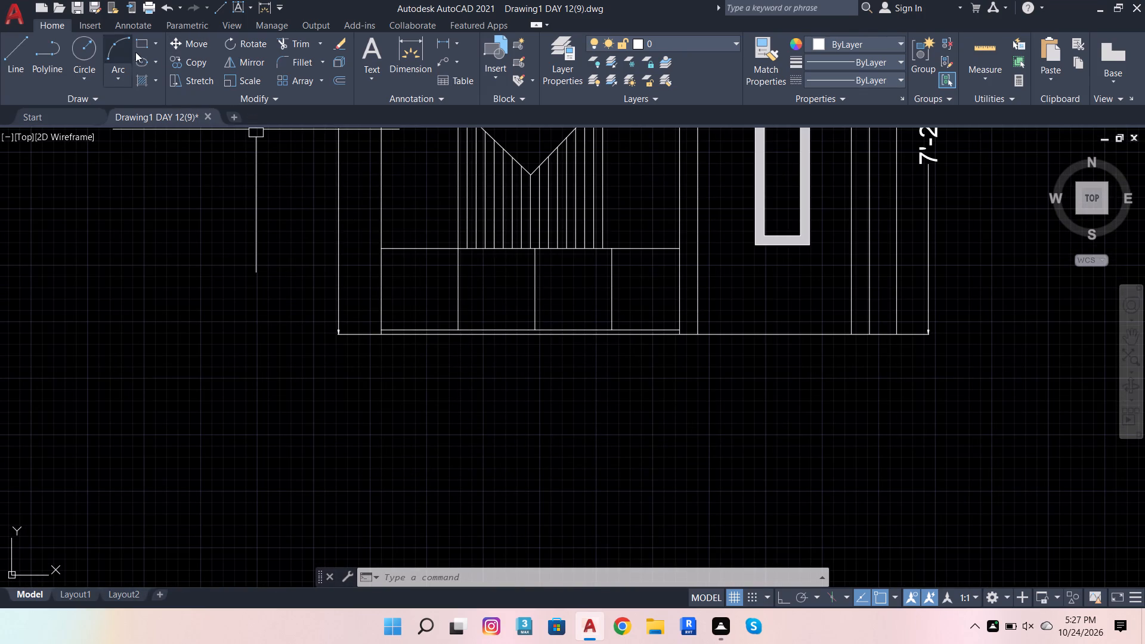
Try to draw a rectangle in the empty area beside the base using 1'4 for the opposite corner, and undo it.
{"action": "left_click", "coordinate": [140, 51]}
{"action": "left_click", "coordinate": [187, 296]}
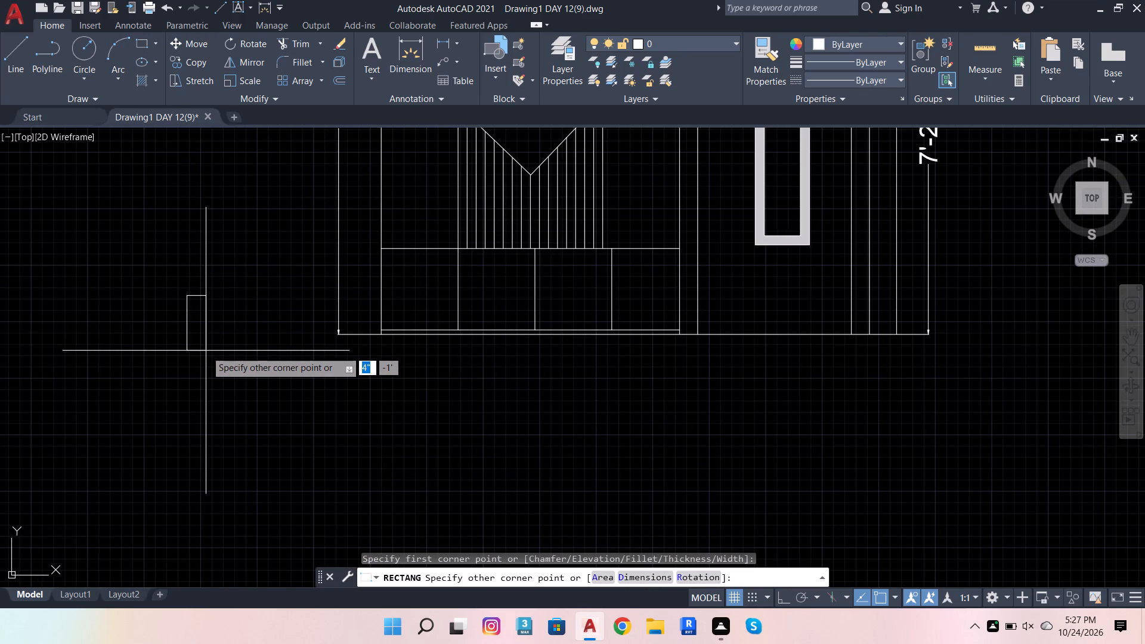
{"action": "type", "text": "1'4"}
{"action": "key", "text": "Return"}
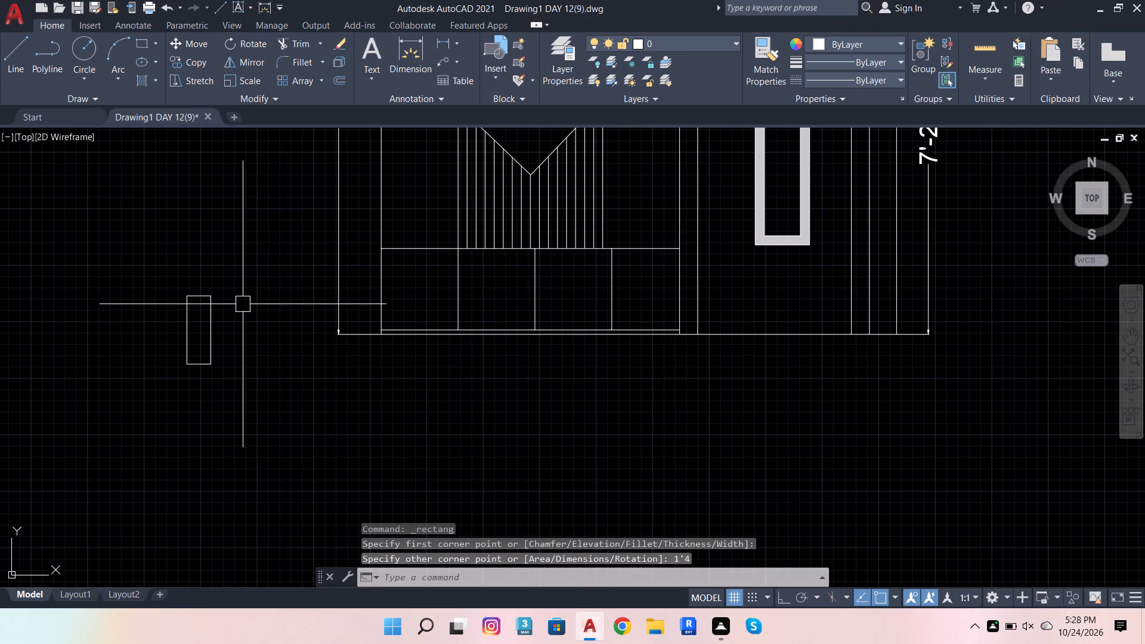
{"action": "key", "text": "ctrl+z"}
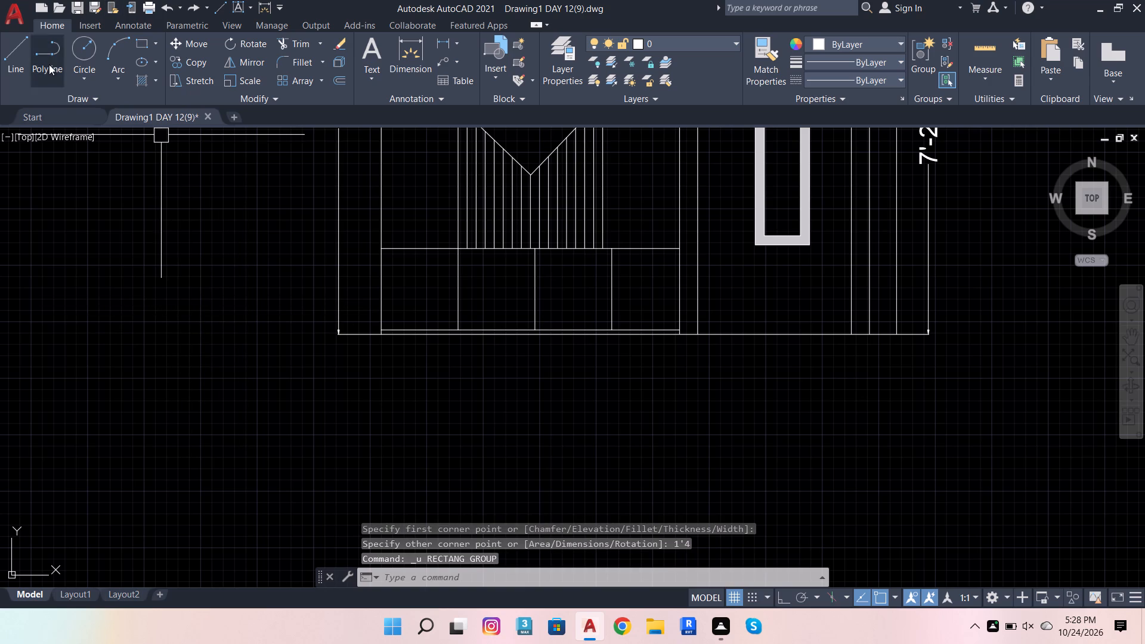
Draw a 0.6 by 4 inch upright rectangle as a door handle in the empty area beside the base.
{"action": "left_click", "coordinate": [138, 43]}
{"action": "left_click", "coordinate": [113, 349]}
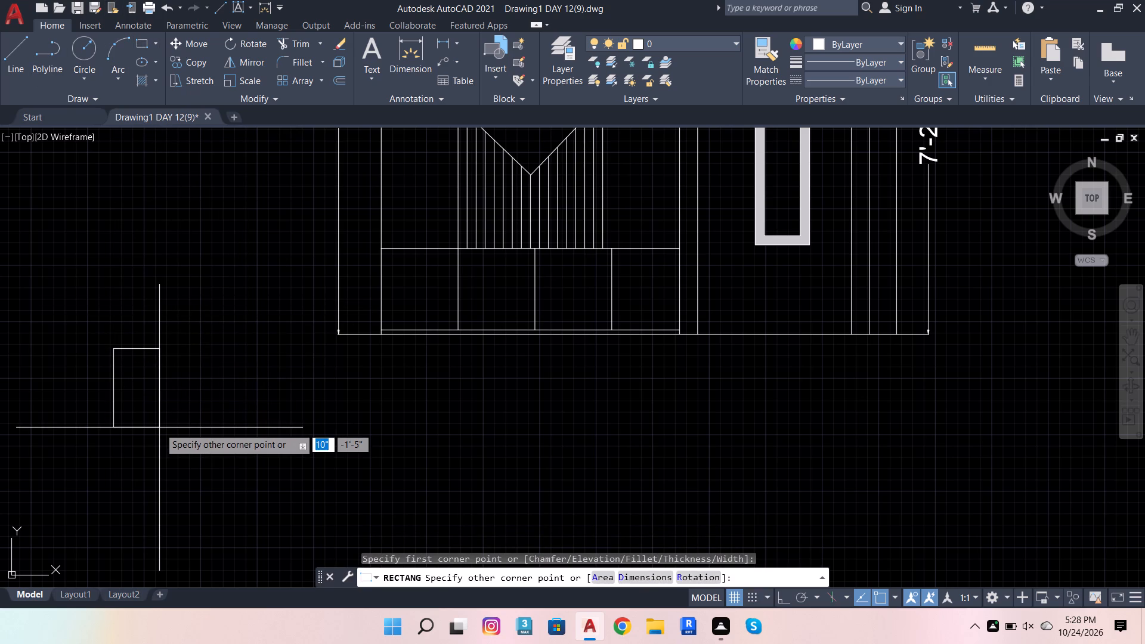
{"action": "type", "text": ".6"}
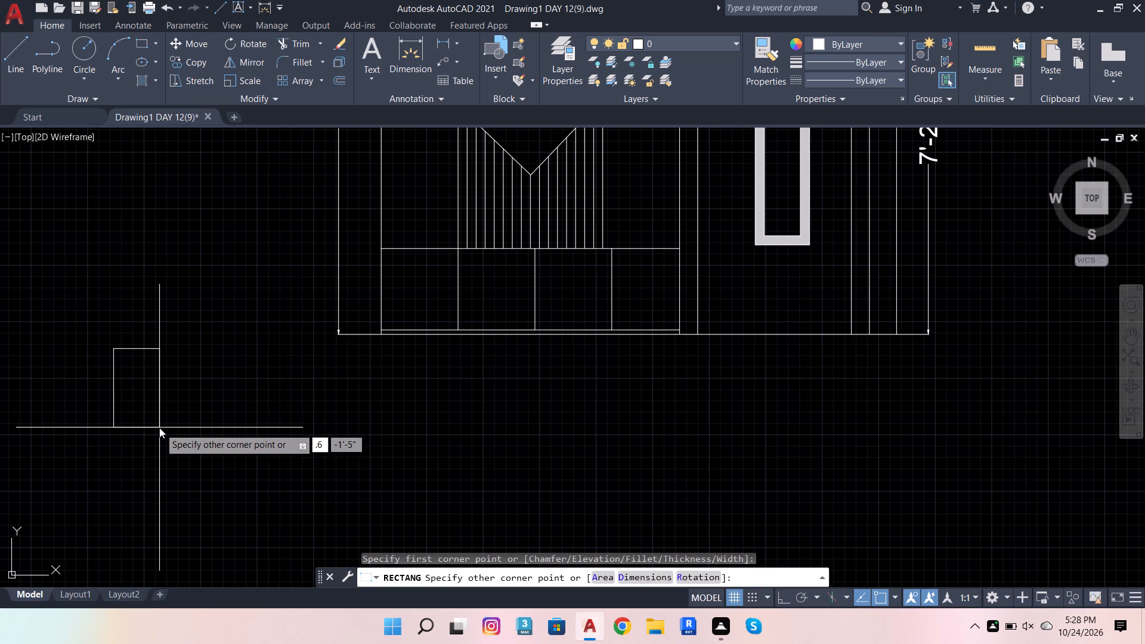
{"action": "key", "text": "comma"}
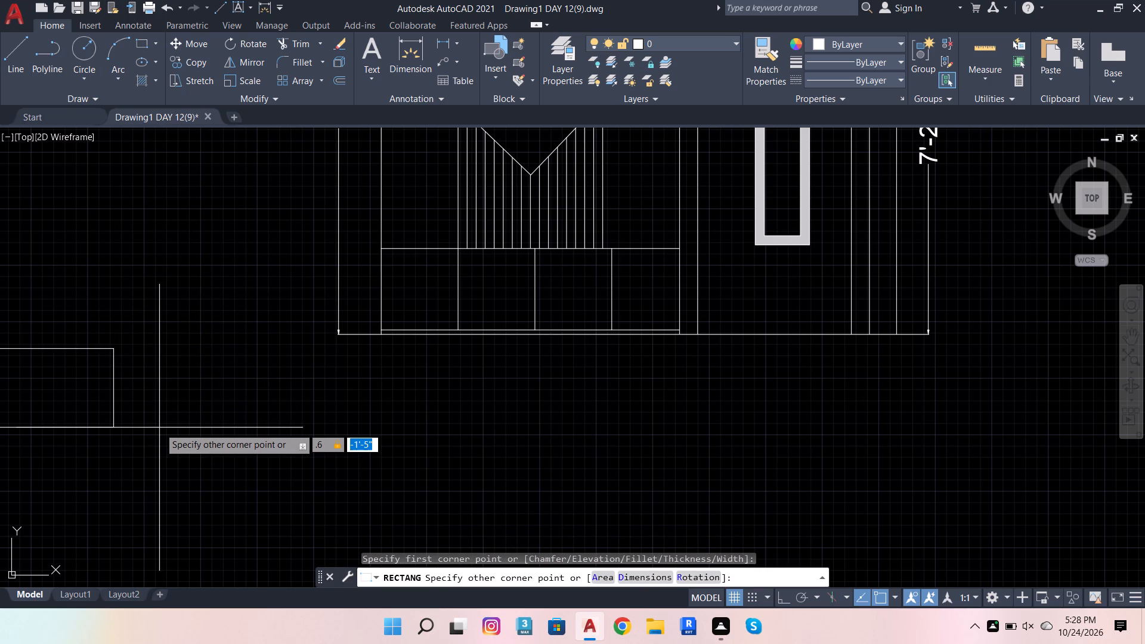
{"action": "key", "text": "4"}
{"action": "key", "text": "Return"}
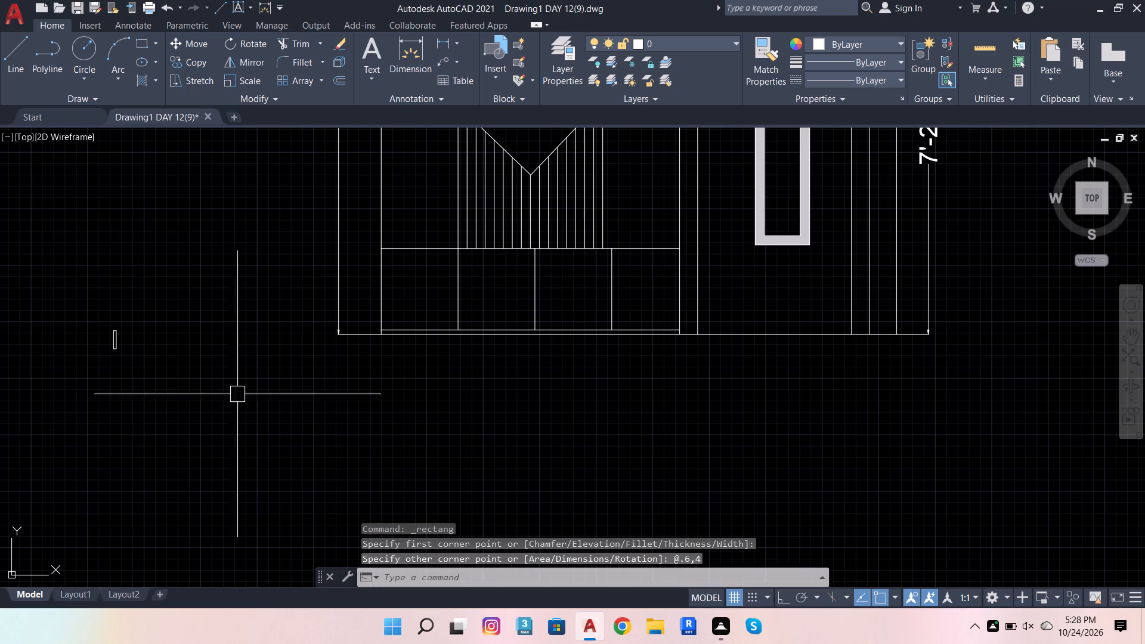
Copy the small handle rectangle to both sides of the base's first divider, near its top, about 2 inches apart.
{"action": "scroll", "coordinate": [133, 330], "scroll_direction": "up", "scroll_amount": 4}
{"action": "scroll", "coordinate": [165, 345], "scroll_direction": "down", "scroll_amount": 3}
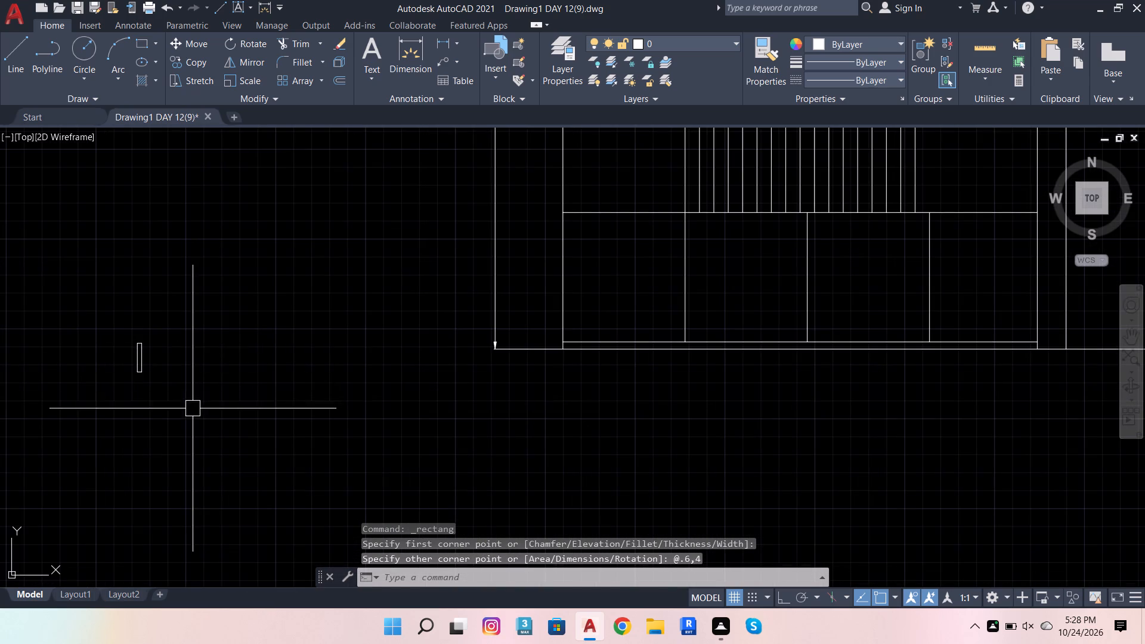
{"action": "scroll", "coordinate": [89, 337], "scroll_direction": "up", "scroll_amount": 1}
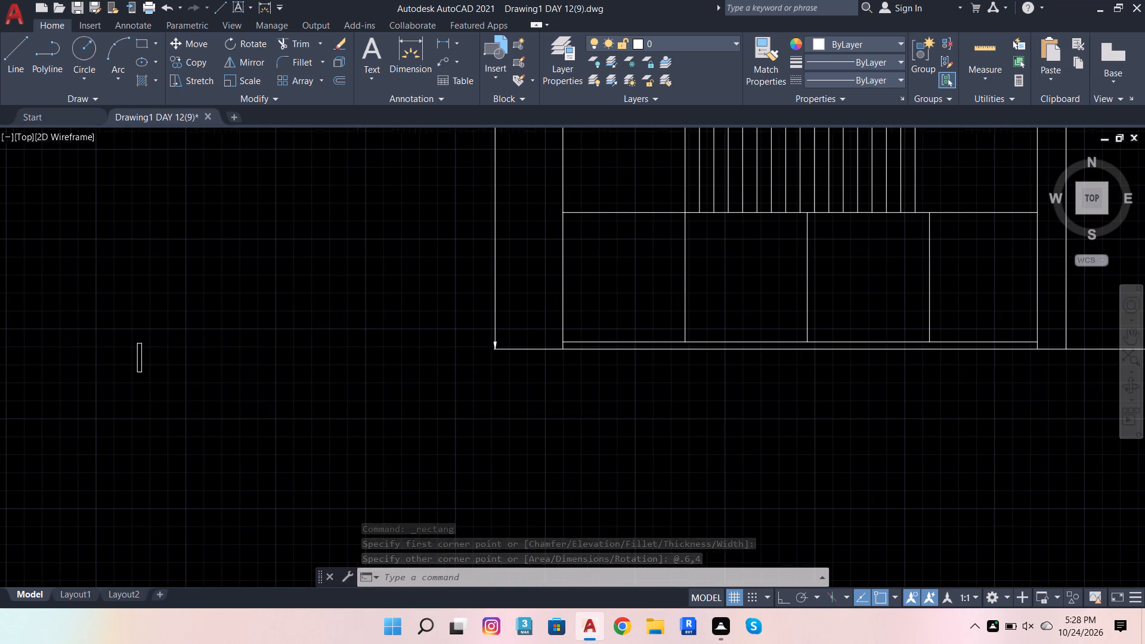
{"action": "scroll", "coordinate": [89, 338], "scroll_direction": "up", "scroll_amount": 1}
{"action": "left_click", "coordinate": [145, 336]}
{"action": "left_click", "coordinate": [231, 462]}
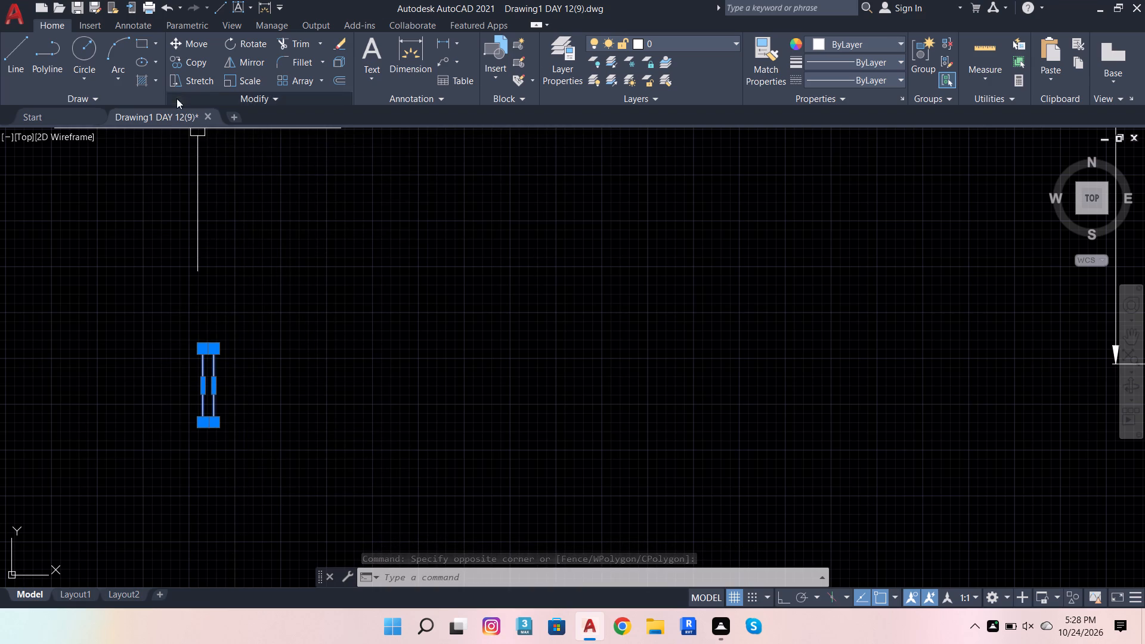
{"action": "left_click", "coordinate": [187, 57]}
{"action": "left_click", "coordinate": [213, 344]}
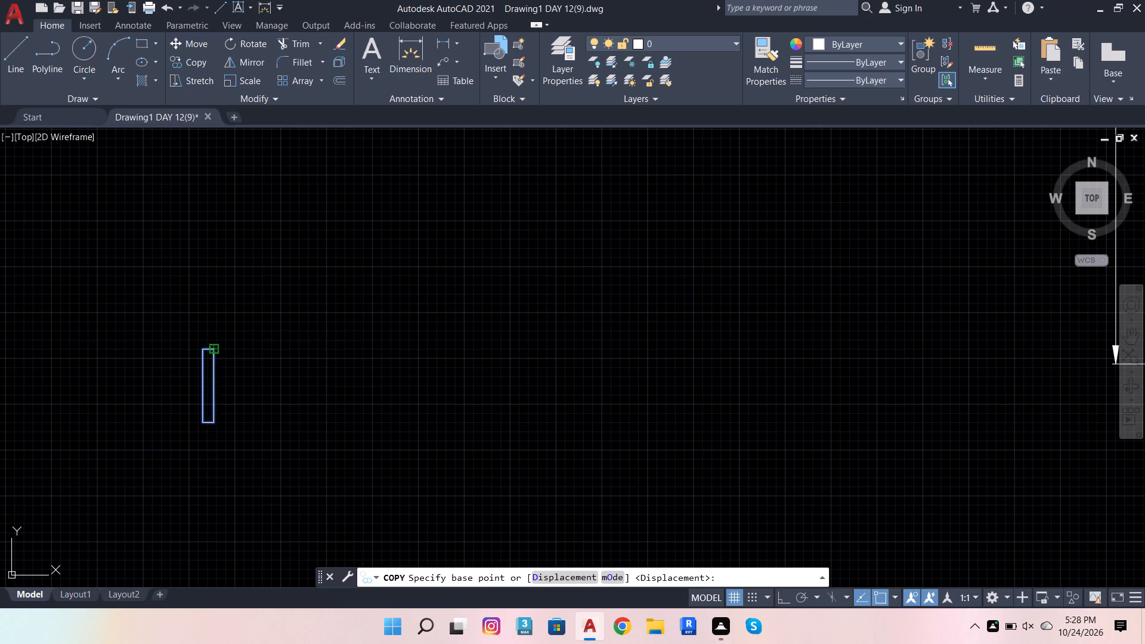
{"action": "scroll", "coordinate": [283, 321], "scroll_direction": "down", "scroll_amount": 4}
{"action": "scroll", "coordinate": [485, 293], "scroll_direction": "up", "scroll_amount": 1}
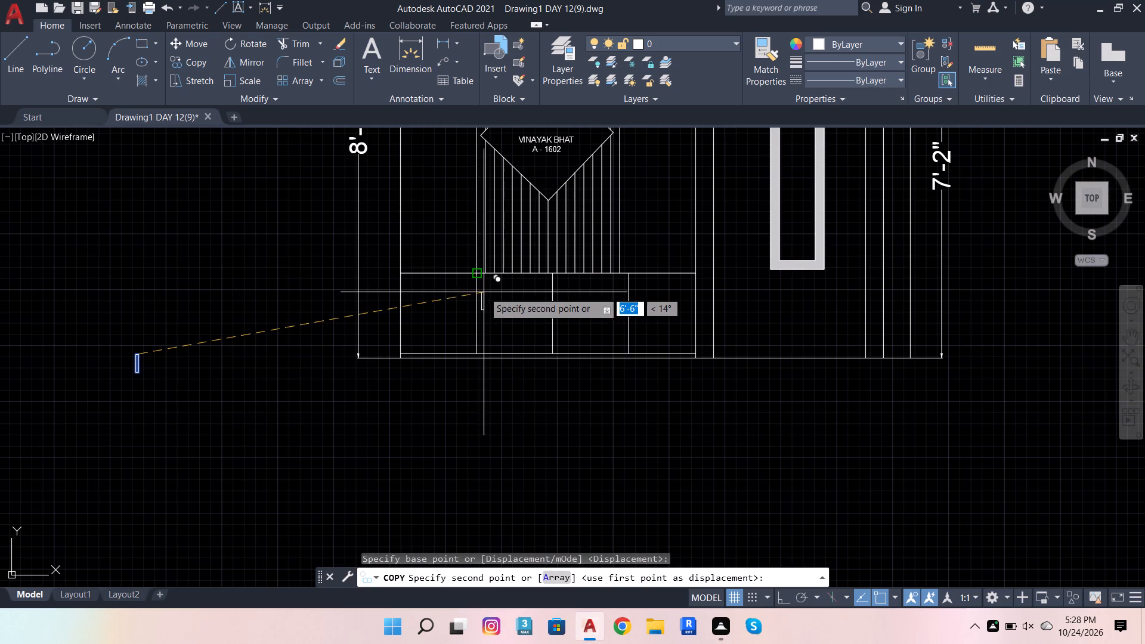
{"action": "scroll", "coordinate": [482, 291], "scroll_direction": "up", "scroll_amount": 2}
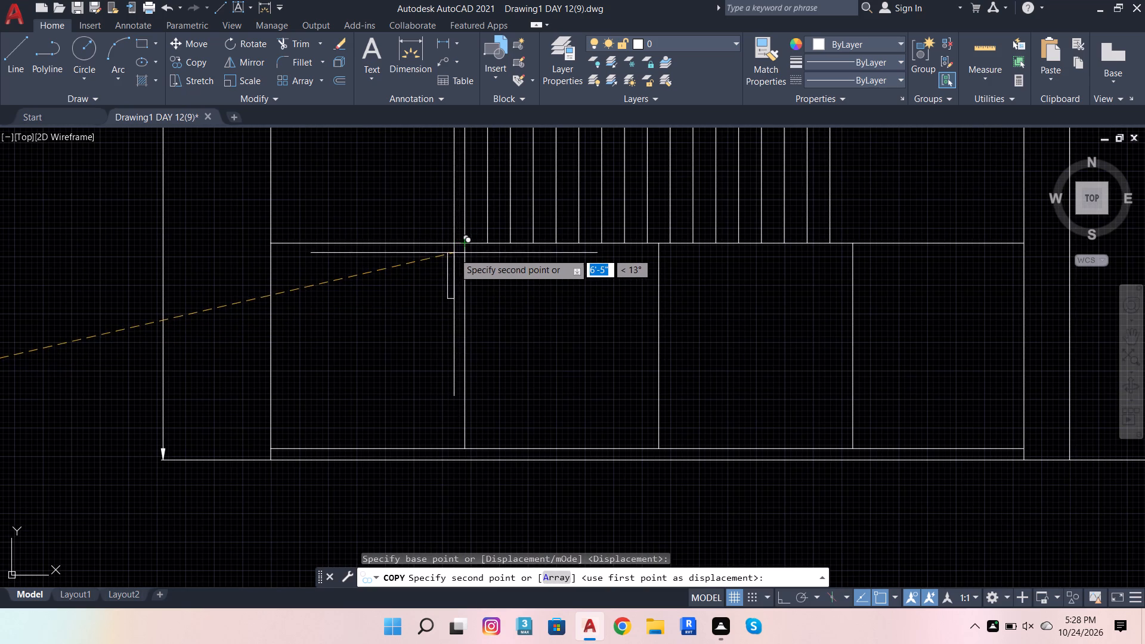
{"action": "scroll", "coordinate": [453, 253], "scroll_direction": "up", "scroll_amount": 3}
{"action": "left_click", "coordinate": [462, 251]}
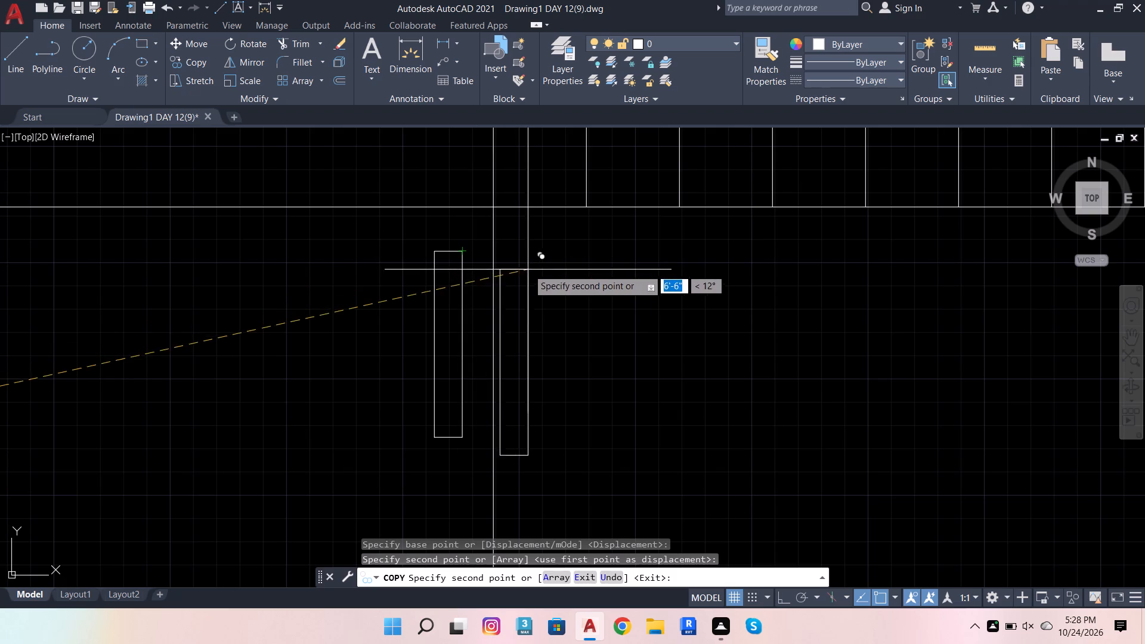
{"action": "left_click", "coordinate": [555, 250]}
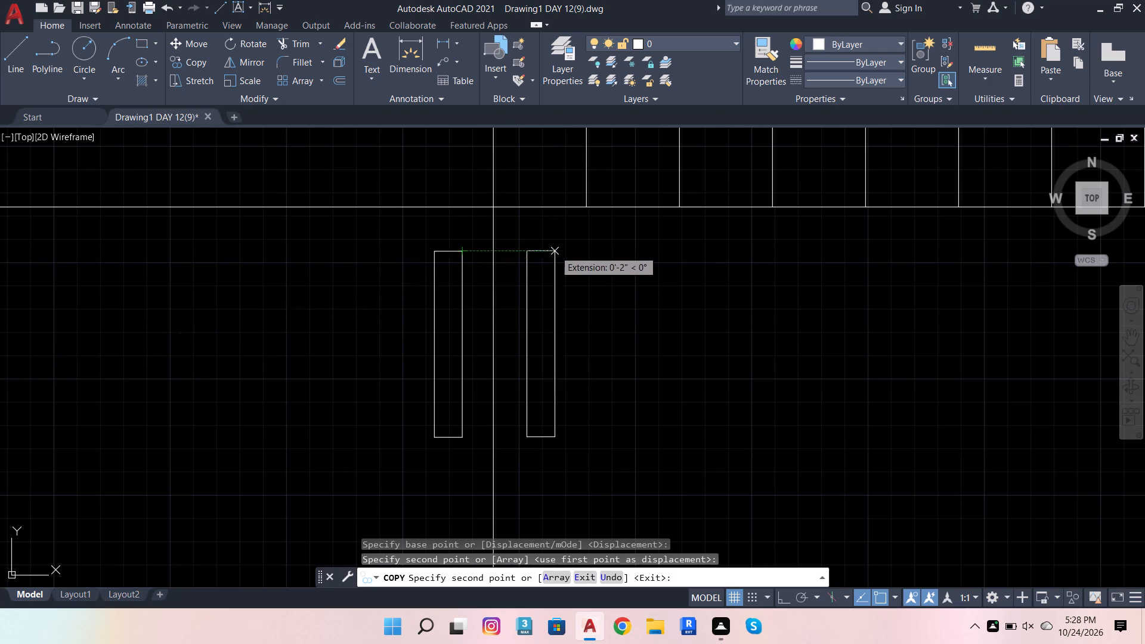
Place two more handle copies about 2 inches apart on both sides of the base's third divider, and end copying.
{"action": "scroll", "coordinate": [194, 309], "scroll_direction": "down", "scroll_amount": 3}
{"action": "scroll", "coordinate": [434, 309], "scroll_direction": "up", "scroll_amount": 1}
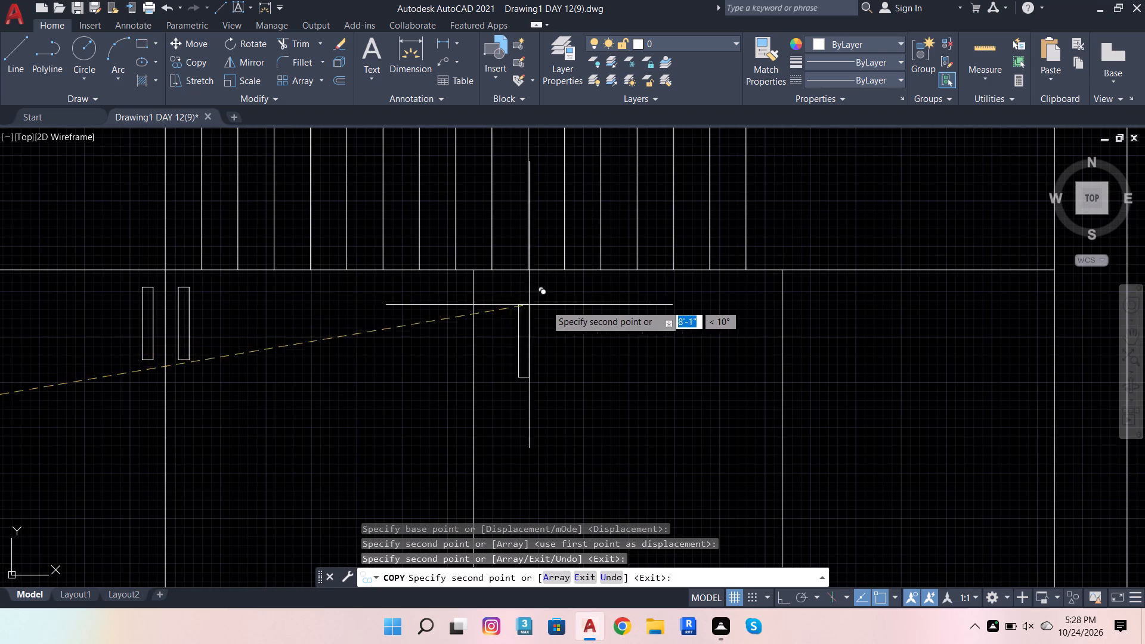
{"action": "scroll", "coordinate": [488, 323], "scroll_direction": "down", "scroll_amount": 2}
{"action": "scroll", "coordinate": [593, 329], "scroll_direction": "up", "scroll_amount": 2}
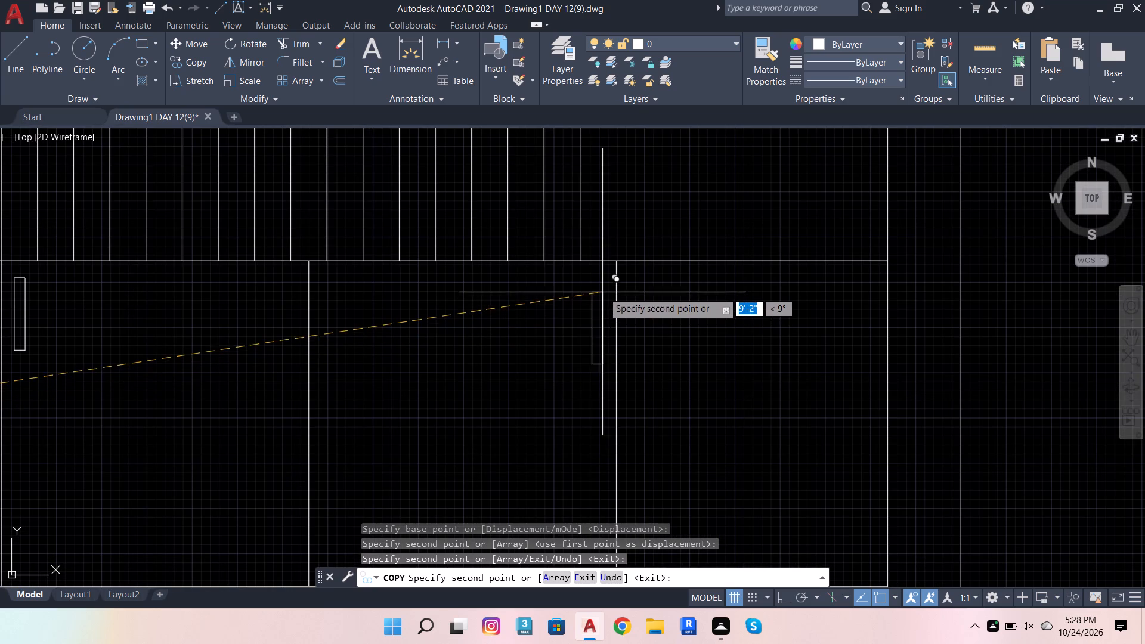
{"action": "left_click", "coordinate": [603, 287]}
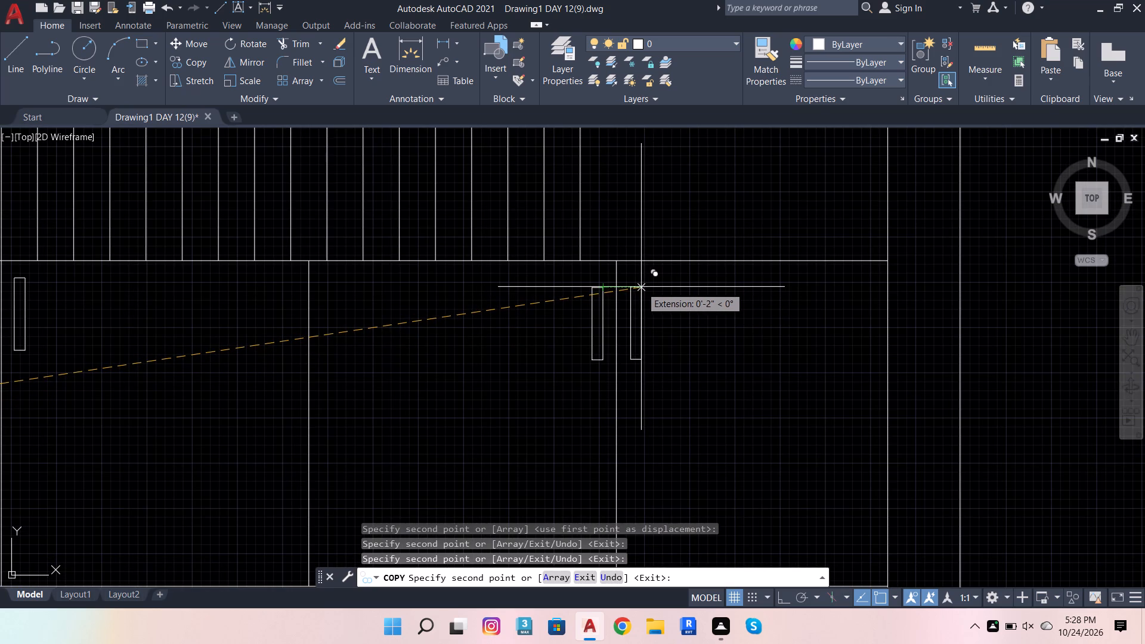
{"action": "left_click", "coordinate": [641, 287]}
{"action": "scroll", "coordinate": [673, 336], "scroll_direction": "down", "scroll_amount": 1}
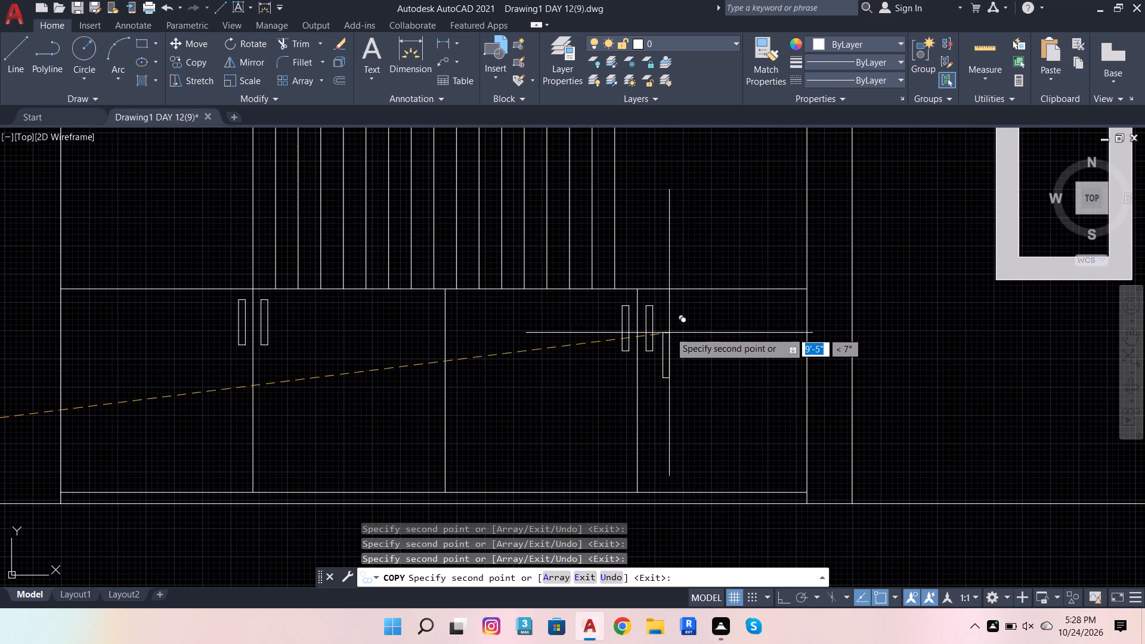
{"action": "key", "text": "Escape"}
{"action": "key", "text": "Escape"}
{"action": "key", "text": "Escape"}
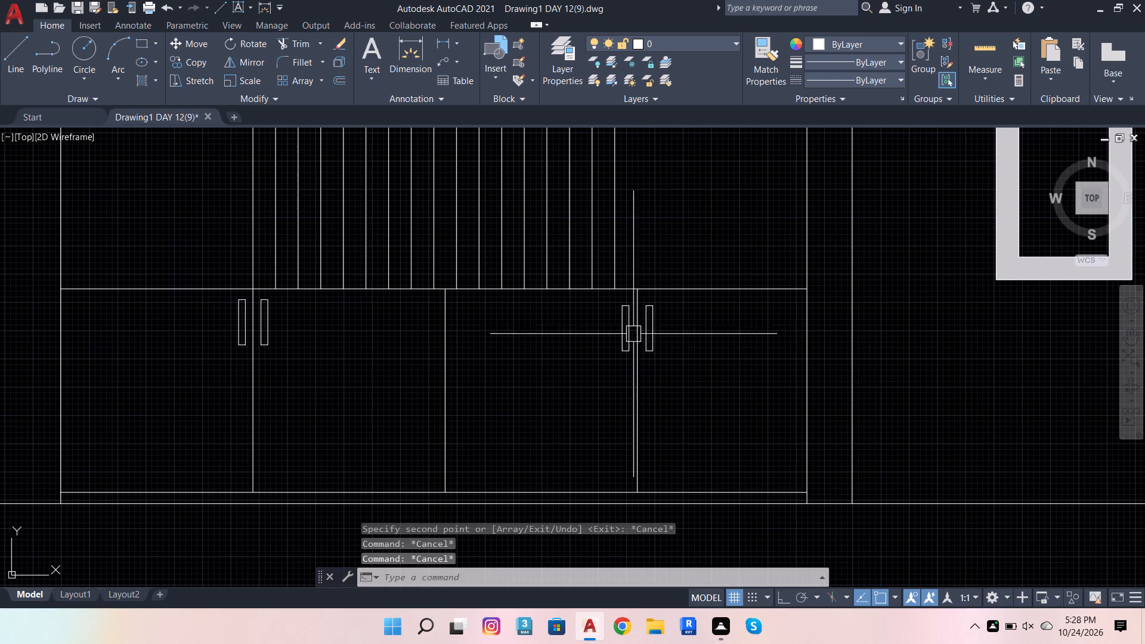
Delete the original handle rectangle left outside the elevation.
{"action": "scroll", "coordinate": [595, 360], "scroll_direction": "down", "scroll_amount": 3}
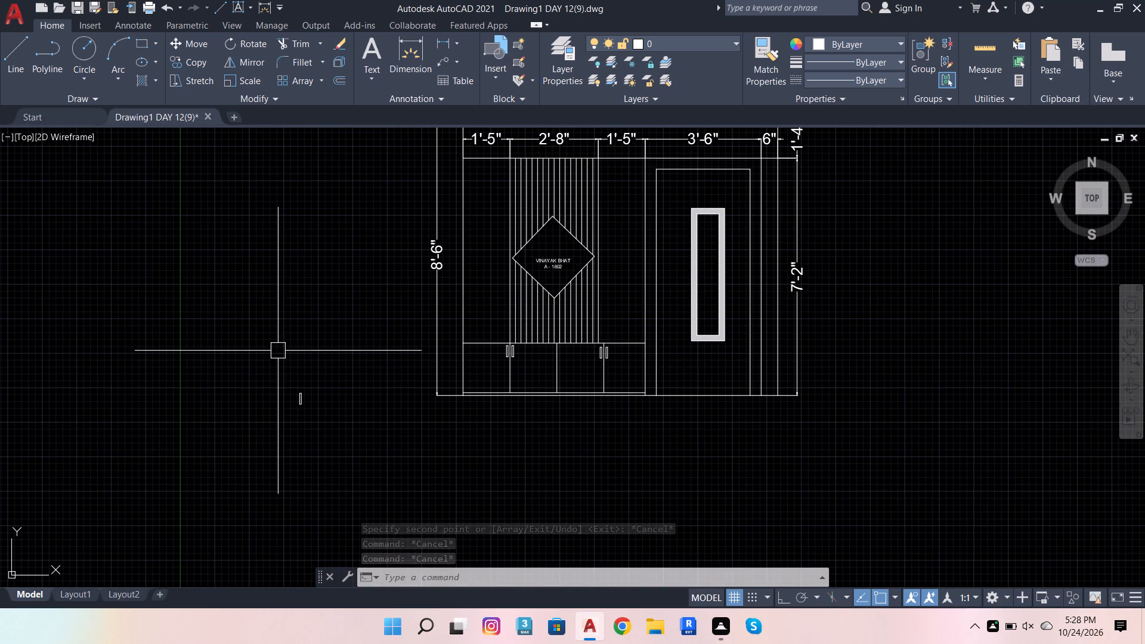
{"action": "left_click", "coordinate": [278, 351]}
{"action": "left_click", "coordinate": [326, 438]}
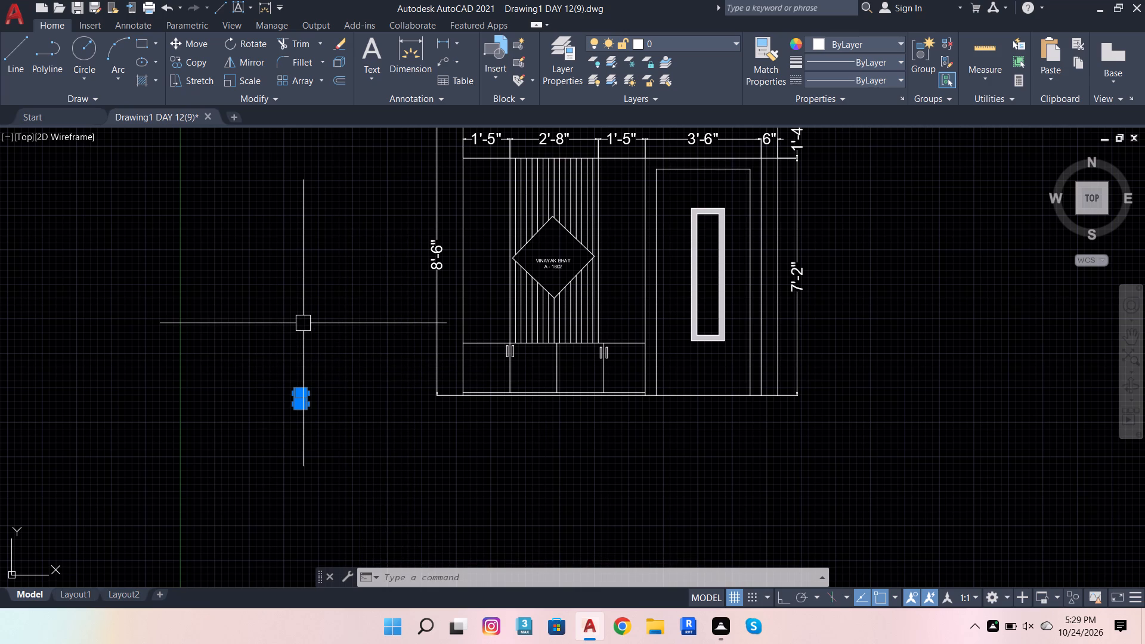
{"action": "key", "text": "shift+Delete"}
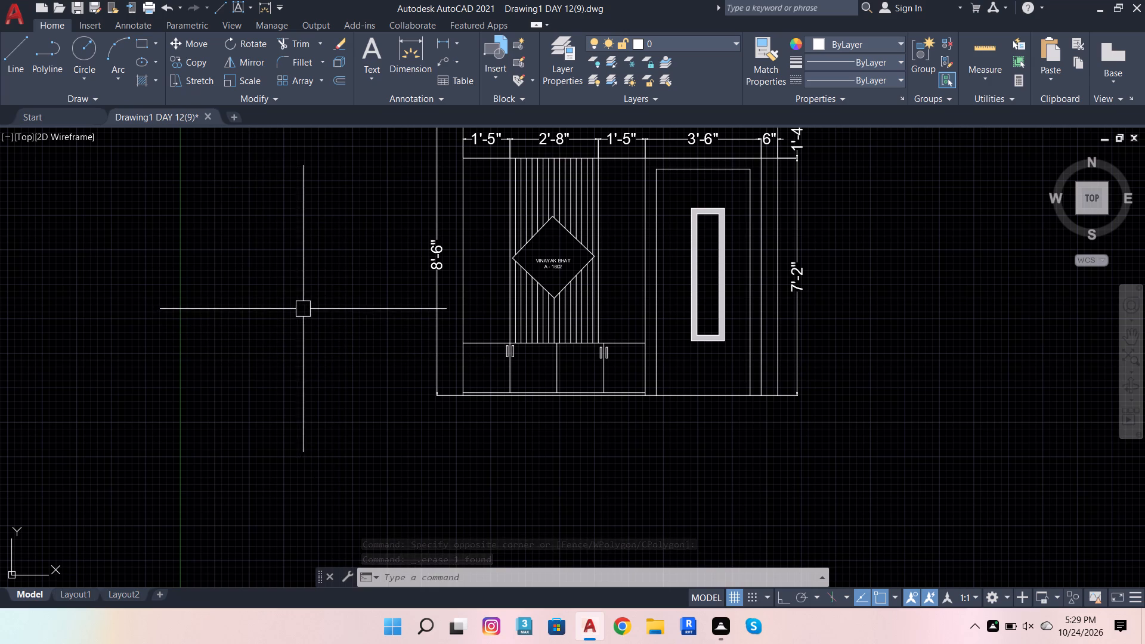
Dimension the width of the base's first compartment, with the dimension line placed below the base.
{"action": "scroll", "coordinate": [663, 390], "scroll_direction": "down", "scroll_amount": 1}
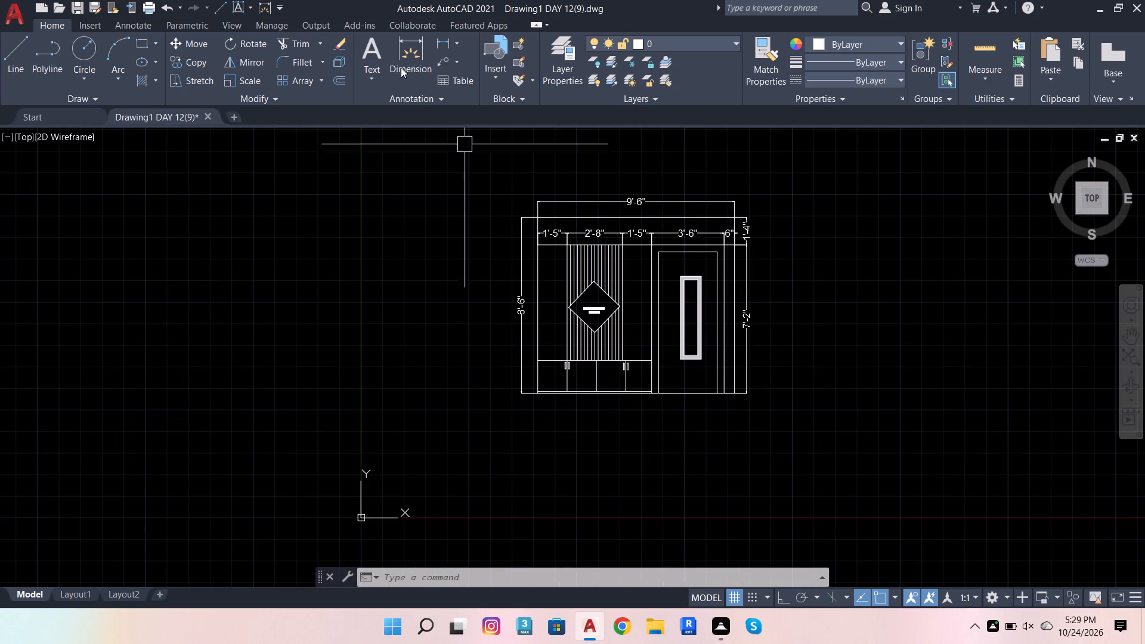
{"action": "left_click", "coordinate": [407, 52]}
{"action": "scroll", "coordinate": [615, 418], "scroll_direction": "up", "scroll_amount": 4}
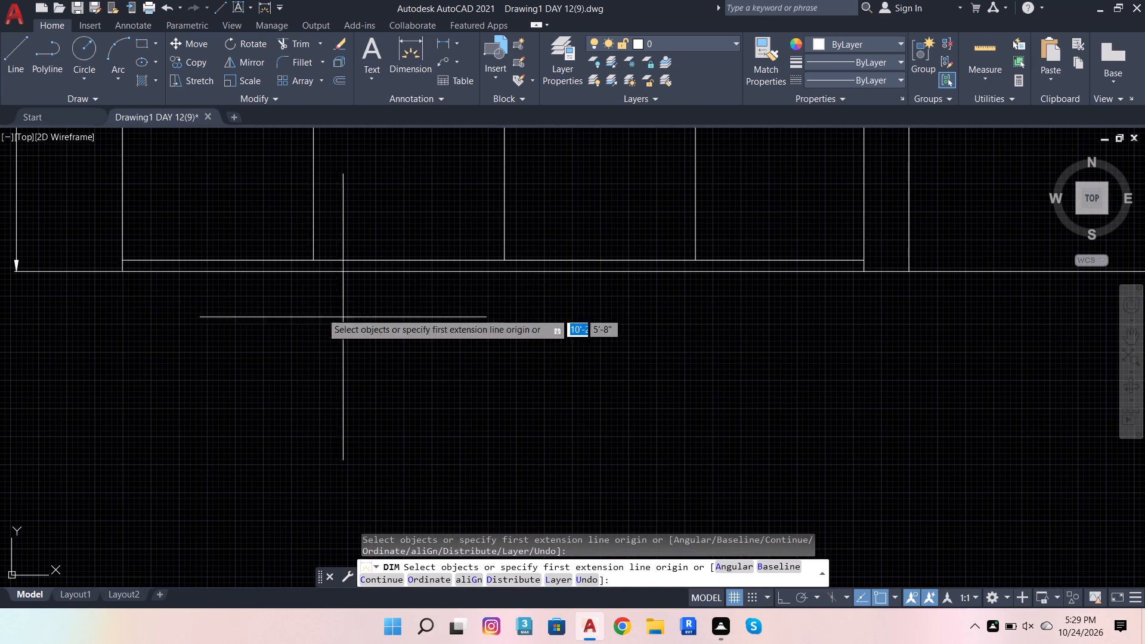
{"action": "left_click", "coordinate": [123, 255]}
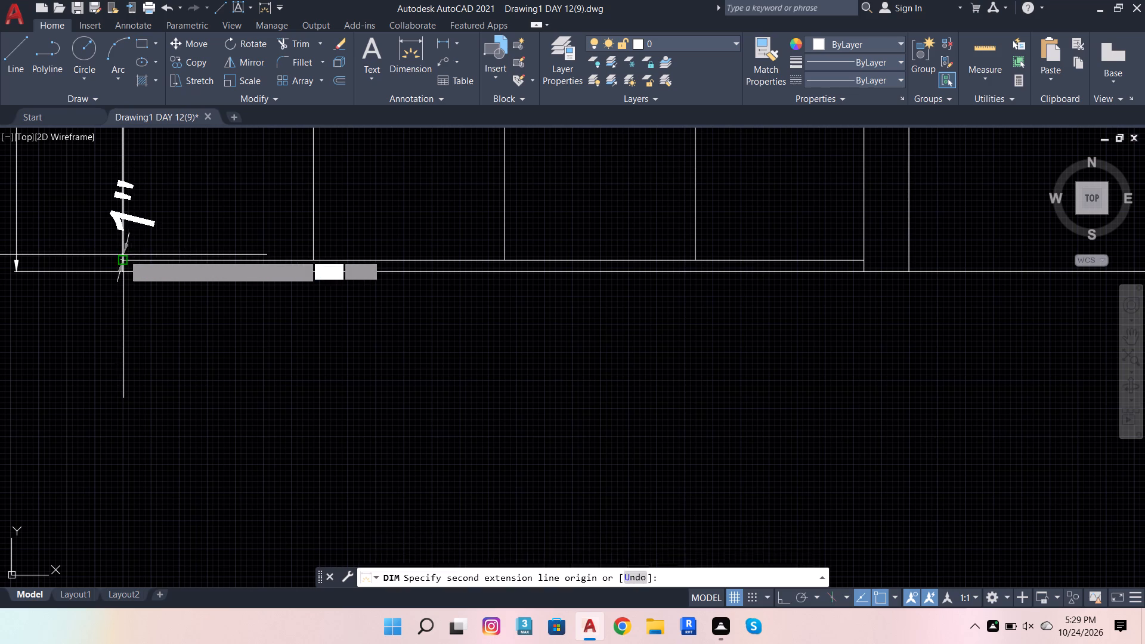
{"action": "left_click", "coordinate": [309, 260]}
{"action": "left_click", "coordinate": [307, 358]}
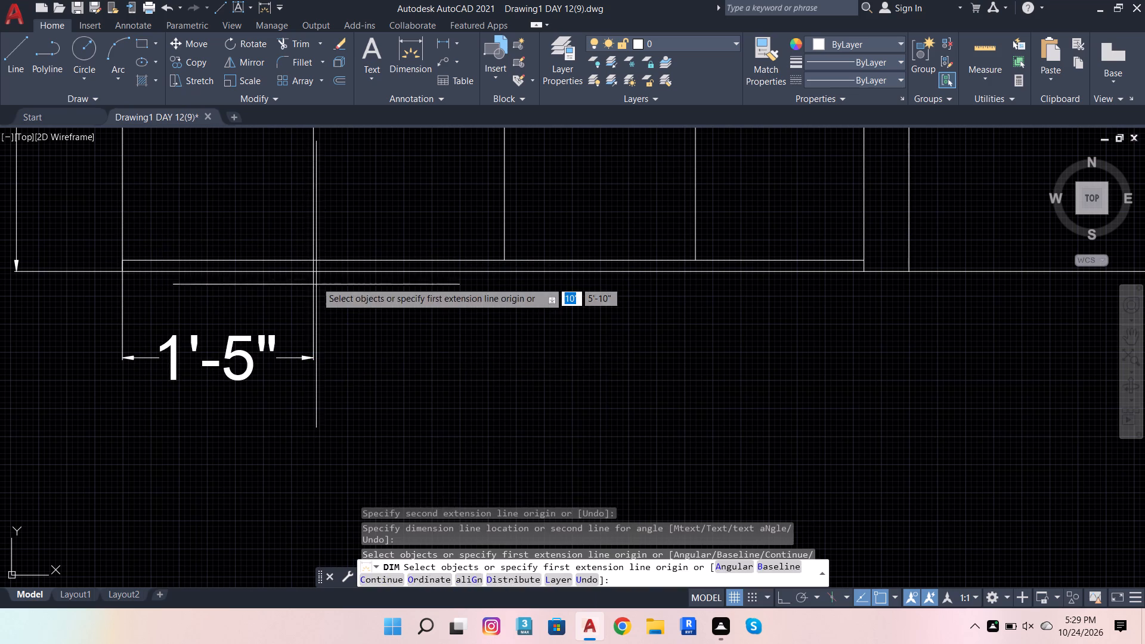
Dimension the widths of the base's second and third compartments, placing both in line with the first compartment's dimension below the base.
{"action": "left_click", "coordinate": [316, 261]}
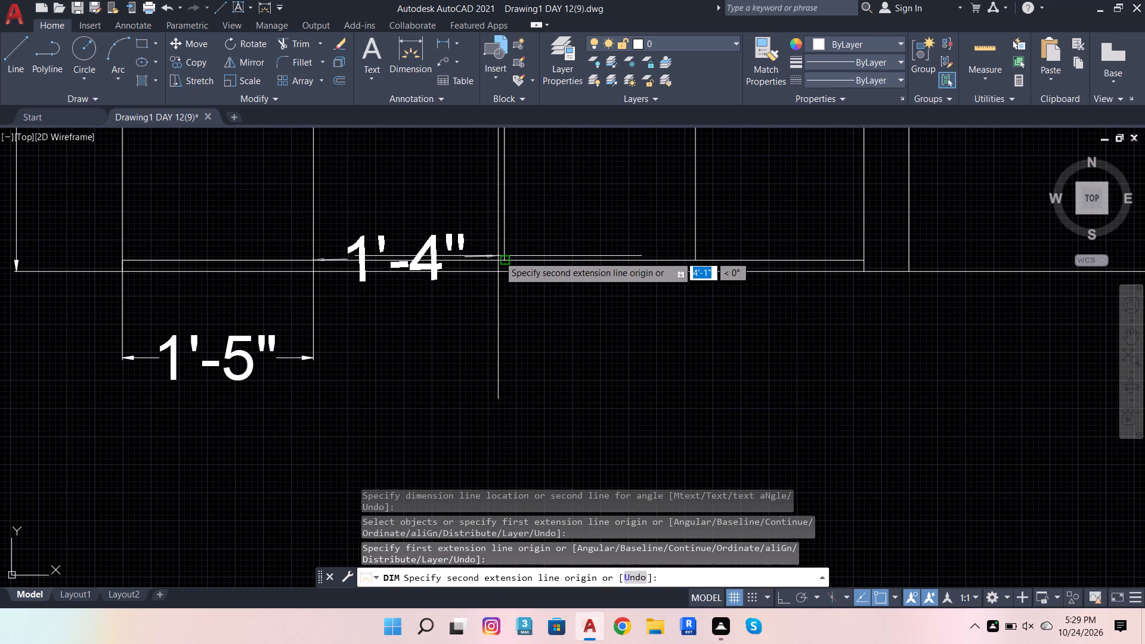
{"action": "left_click", "coordinate": [503, 255]}
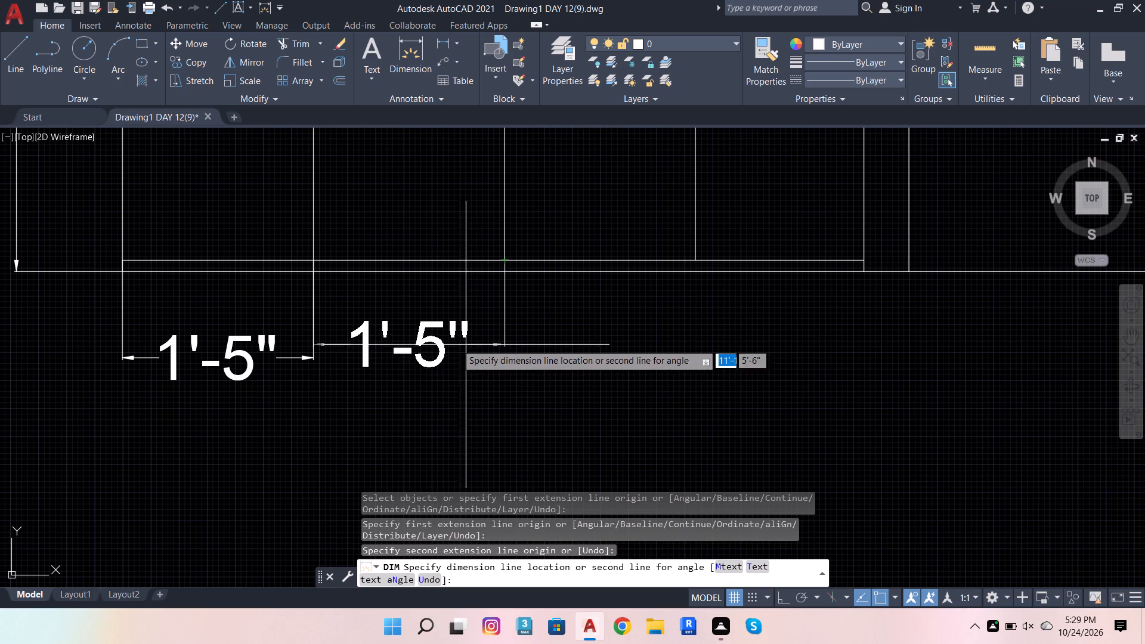
{"action": "left_click", "coordinate": [314, 355]}
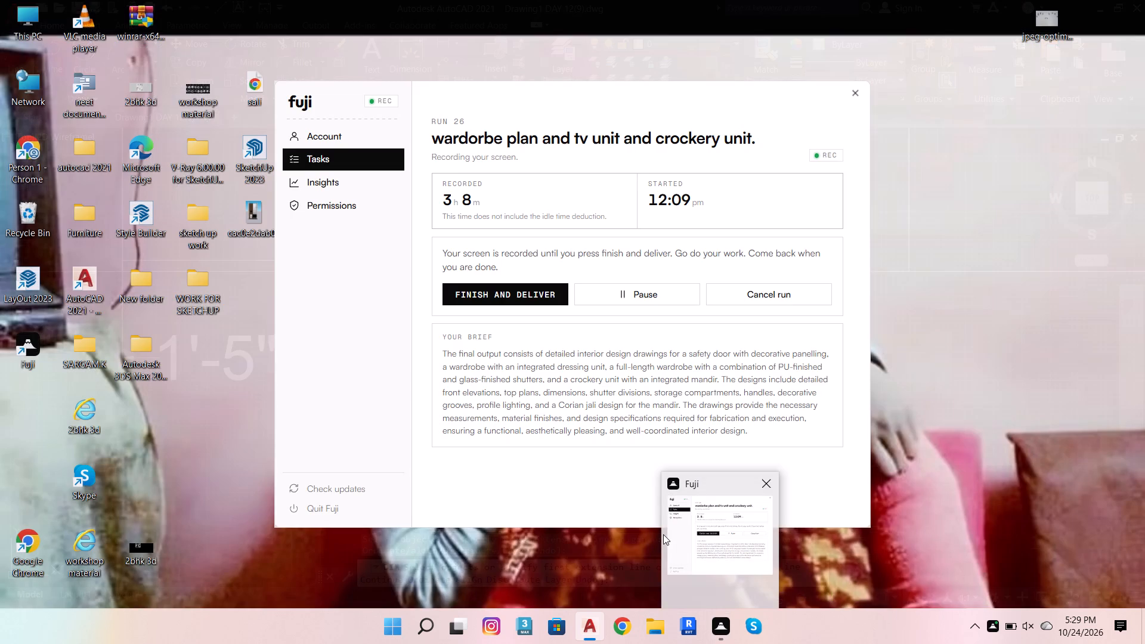
{"action": "scroll", "coordinate": [364, 339], "scroll_direction": "down", "scroll_amount": 2}
{"action": "scroll", "coordinate": [433, 315], "scroll_direction": "up", "scroll_amount": 3}
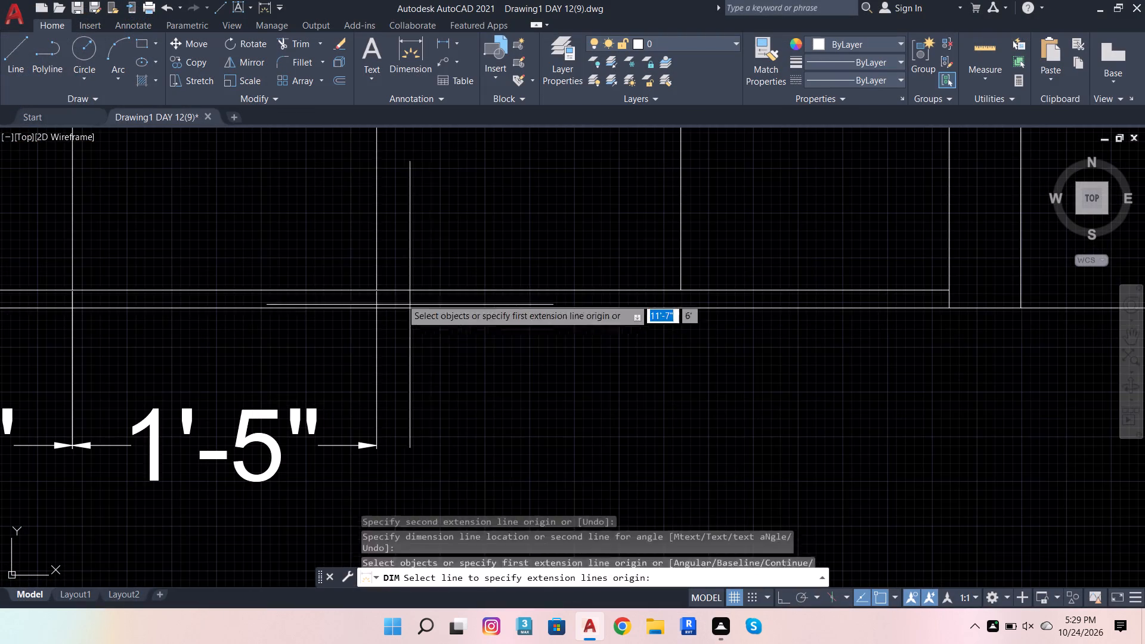
{"action": "left_click", "coordinate": [374, 292]}
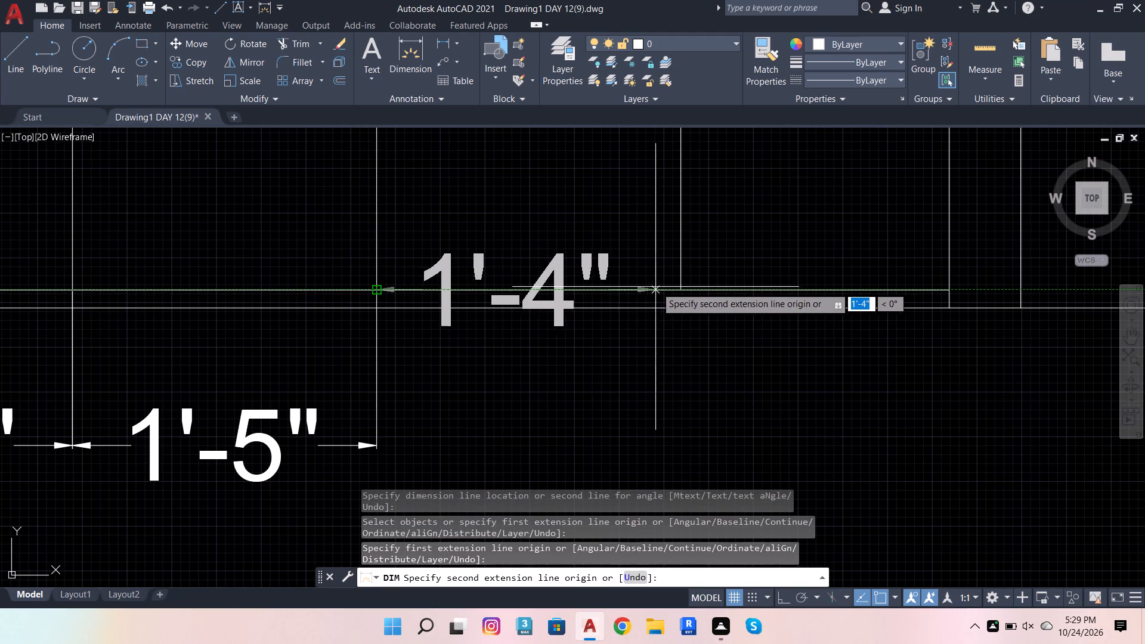
{"action": "left_click", "coordinate": [684, 289]}
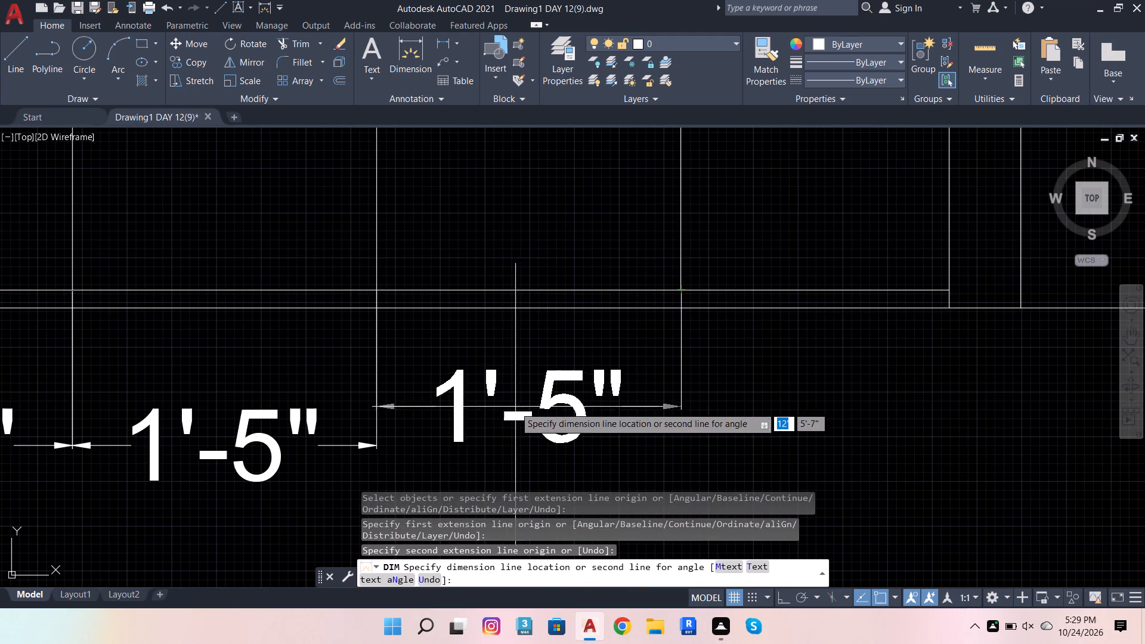
{"action": "left_click", "coordinate": [381, 444]}
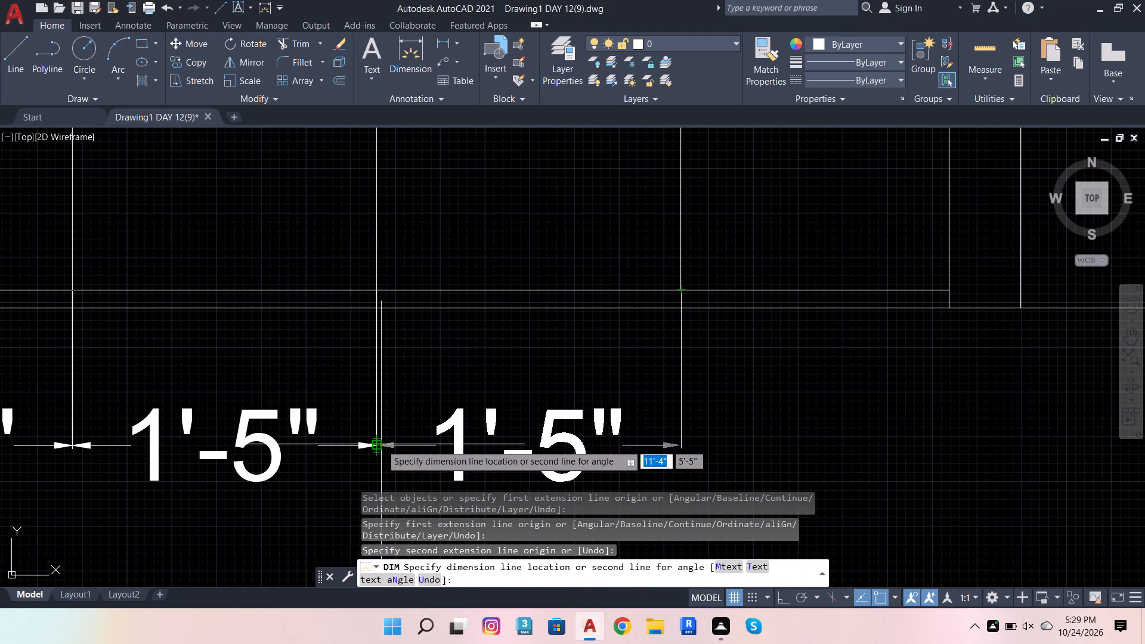
Dimension the width of the base's fourth compartment, in line with the other compartment dimensions, and end dimensioning.
{"action": "scroll", "coordinate": [195, 404], "scroll_direction": "down", "scroll_amount": 3}
{"action": "scroll", "coordinate": [391, 379], "scroll_direction": "up", "scroll_amount": 2}
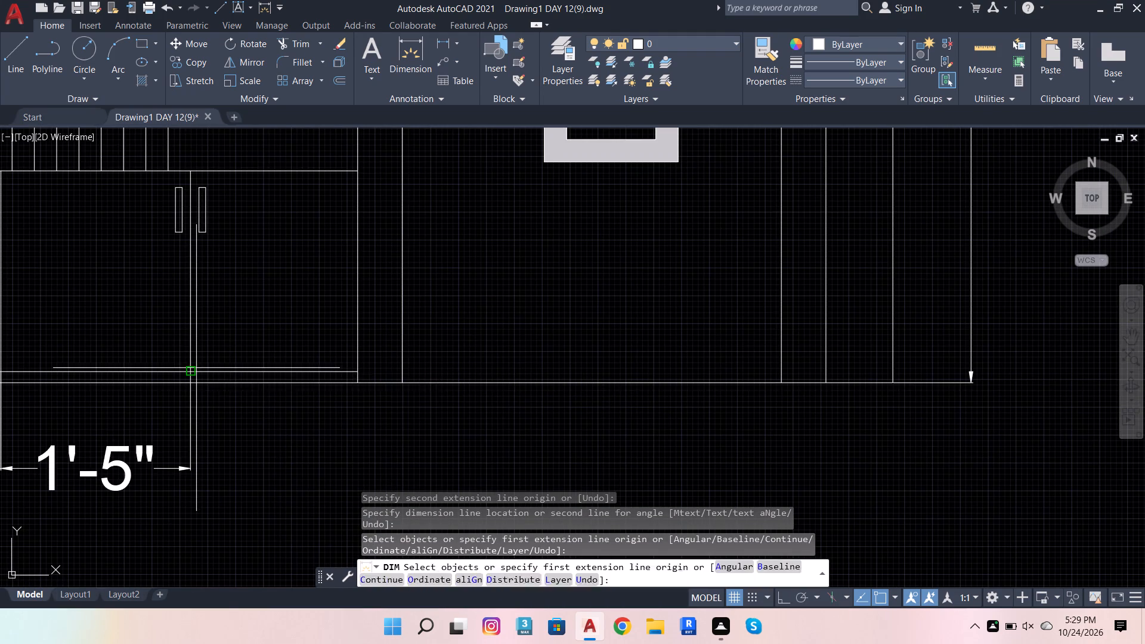
{"action": "left_click", "coordinate": [191, 371]}
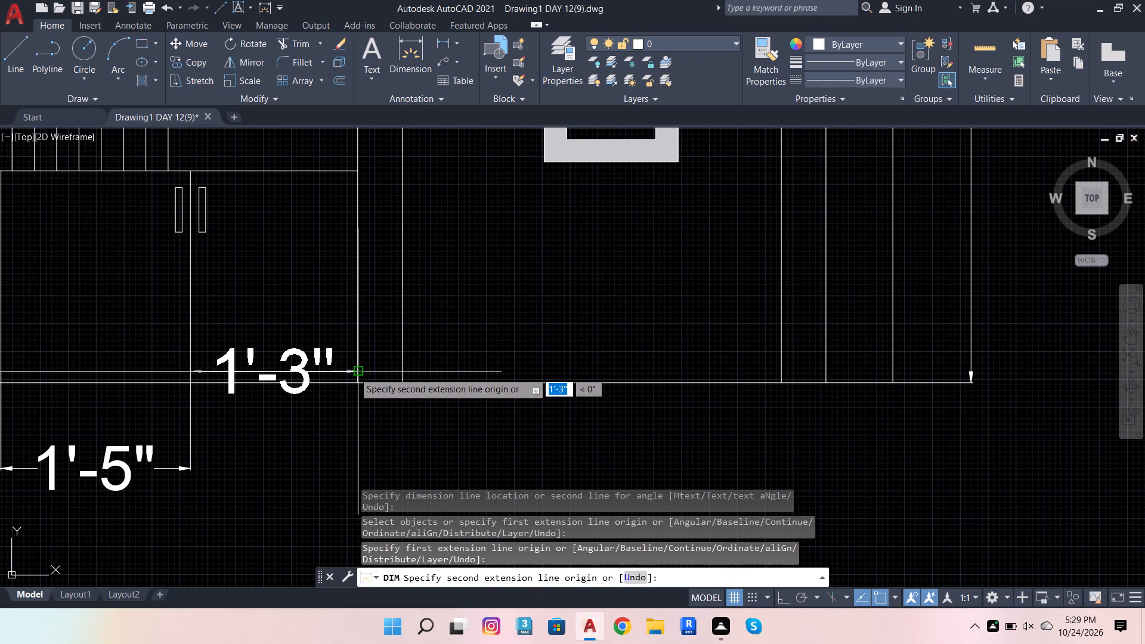
{"action": "left_click", "coordinate": [360, 368]}
{"action": "left_click", "coordinate": [188, 469]}
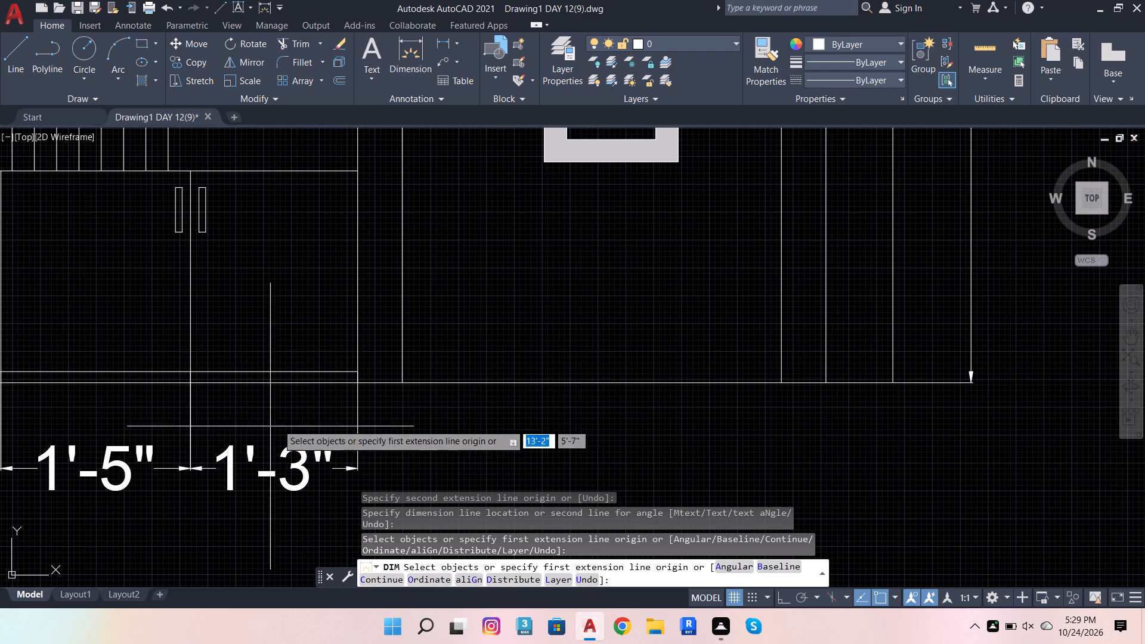
{"action": "key", "text": "Escape"}
Override the text of the fourth compartment's dimension with 1'-5".
{"action": "left_click", "coordinate": [270, 497]}
{"action": "left_click", "coordinate": [280, 490]}
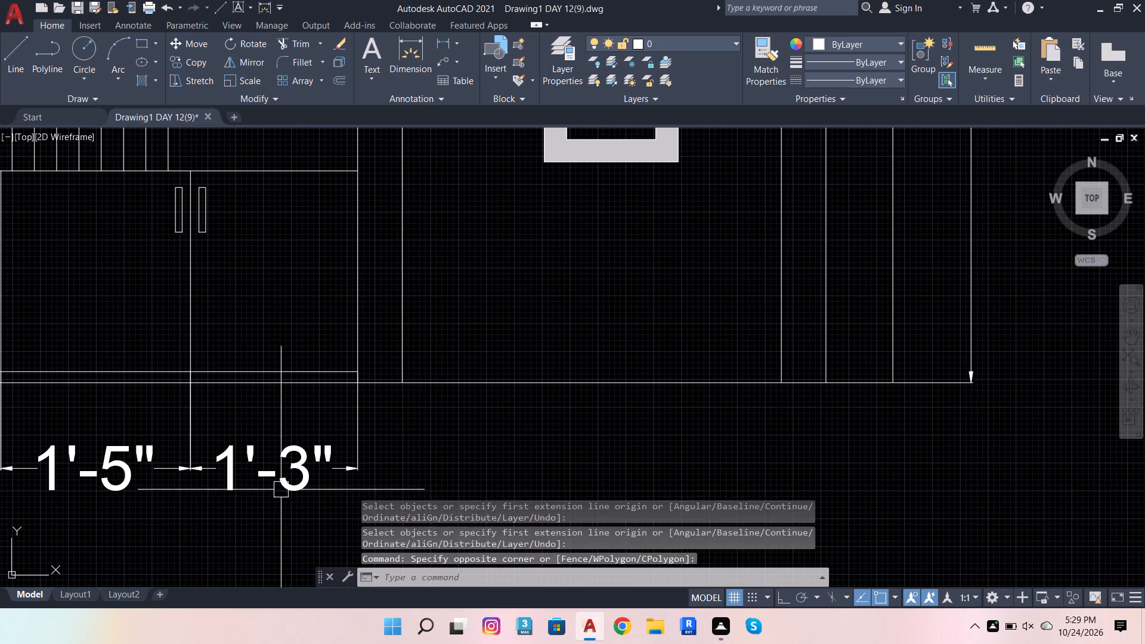
{"action": "triple_click", "coordinate": [286, 486]}
{"action": "left_click", "coordinate": [302, 490]}
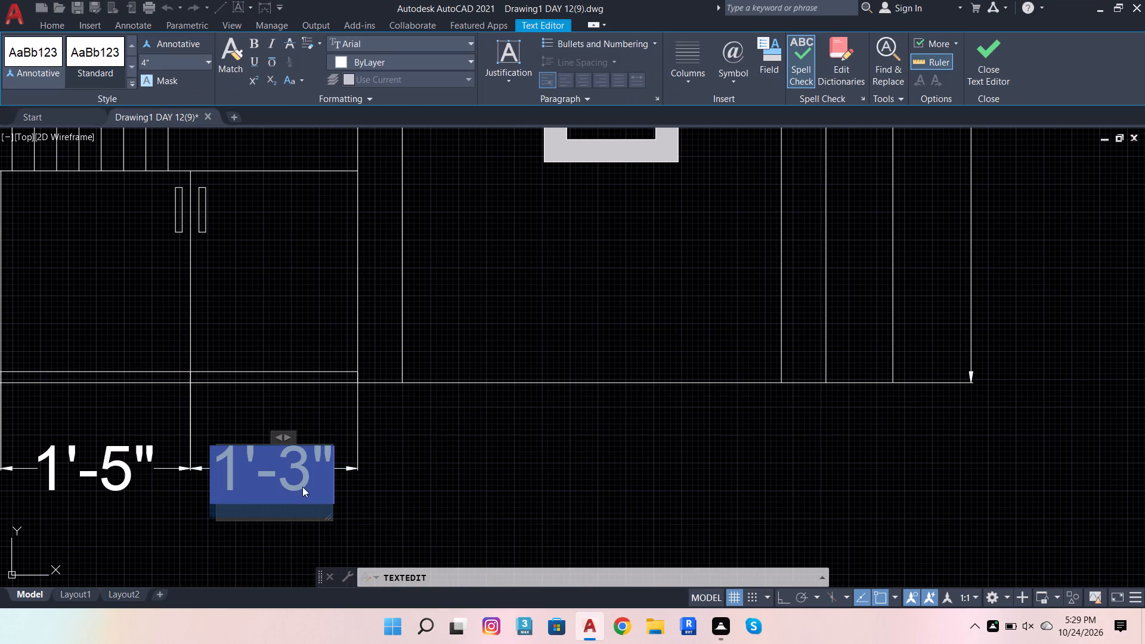
{"action": "key", "text": "BackSpace"}
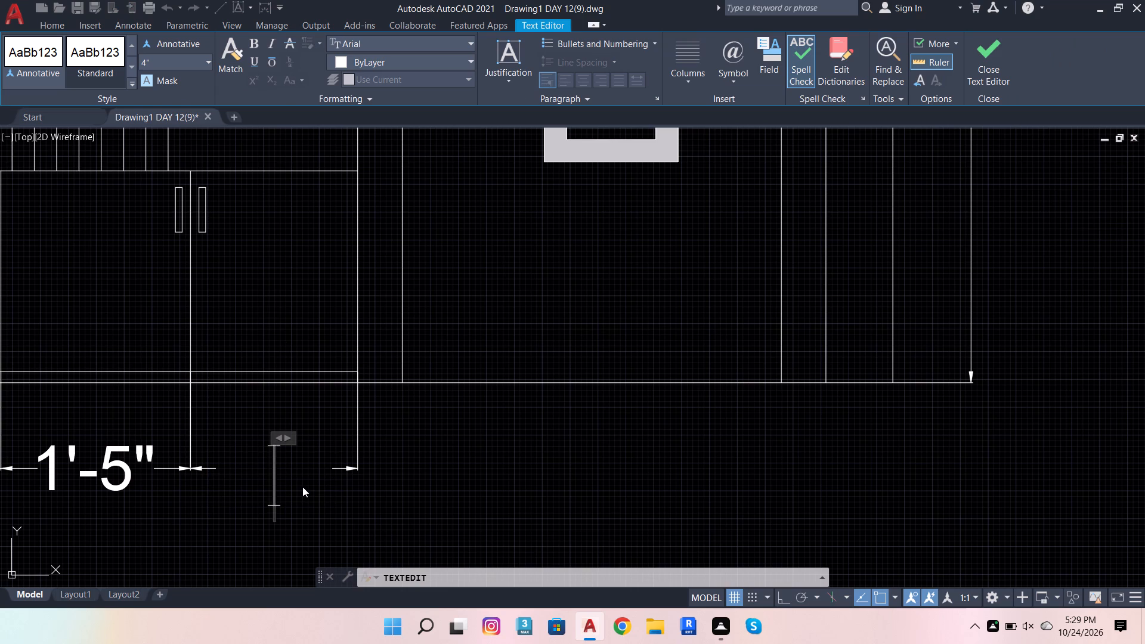
{"action": "key", "text": "1"}
{"action": "type", "text": "'-"}
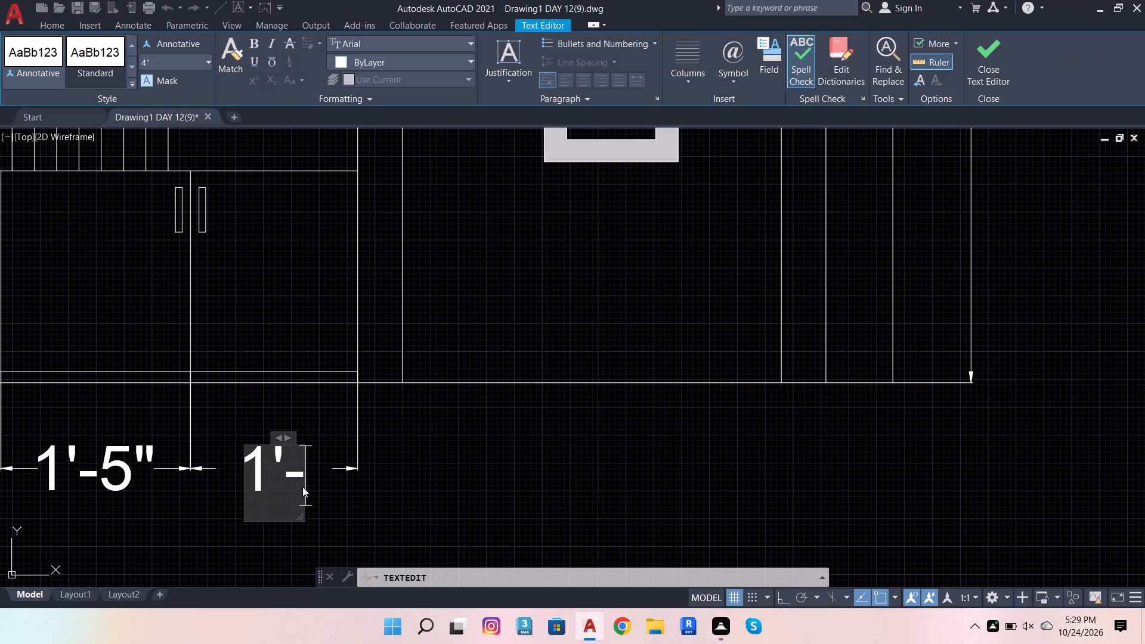
{"action": "key", "text": "5"}
{"action": "key", "text": "shift+quotedbl"}
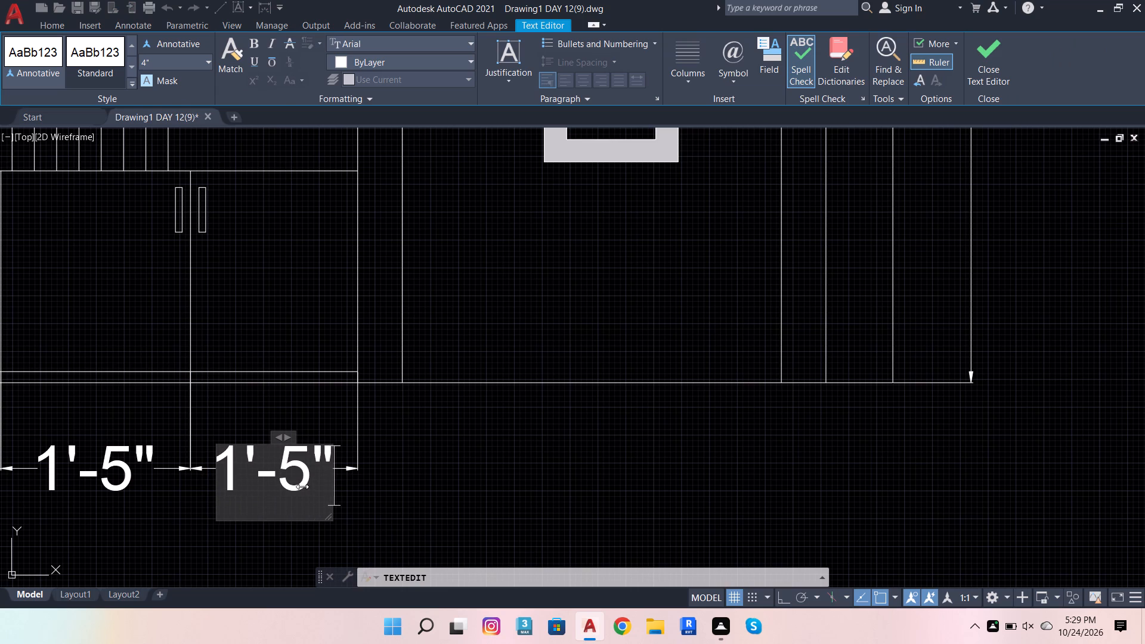
{"action": "scroll", "coordinate": [292, 442], "scroll_direction": "down", "scroll_amount": 2}
{"action": "left_click", "coordinate": [341, 473]}
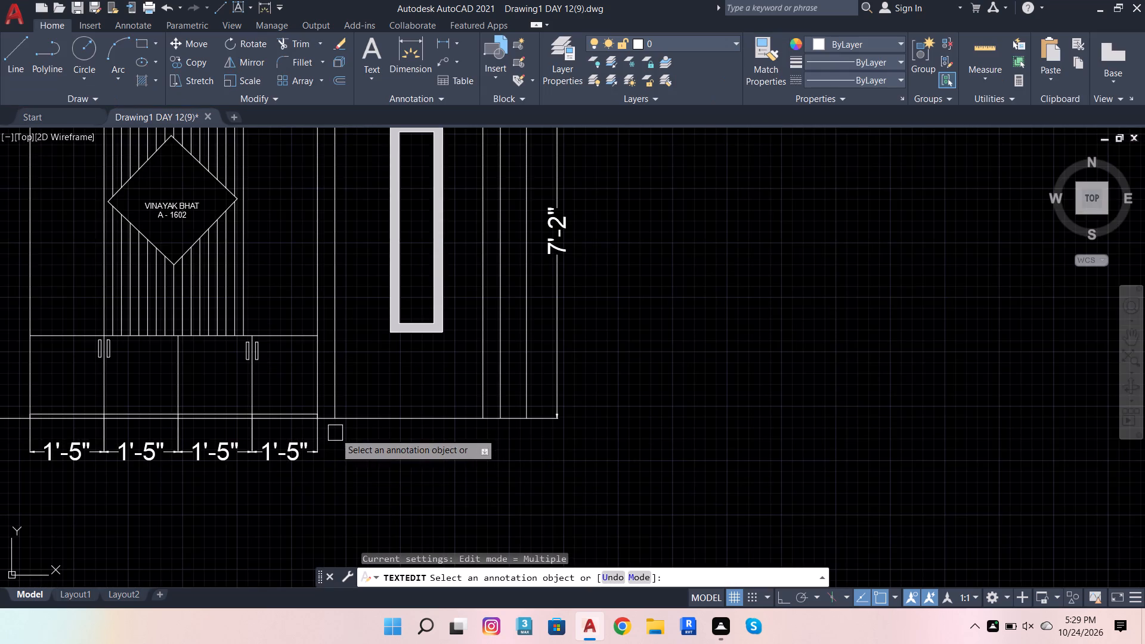
Dimension the door section's width from the base's end to the elevation's outer edge, in line with the compartment dimensions, and end dimensioning.
{"action": "scroll", "coordinate": [335, 433], "scroll_direction": "up", "scroll_amount": 2}
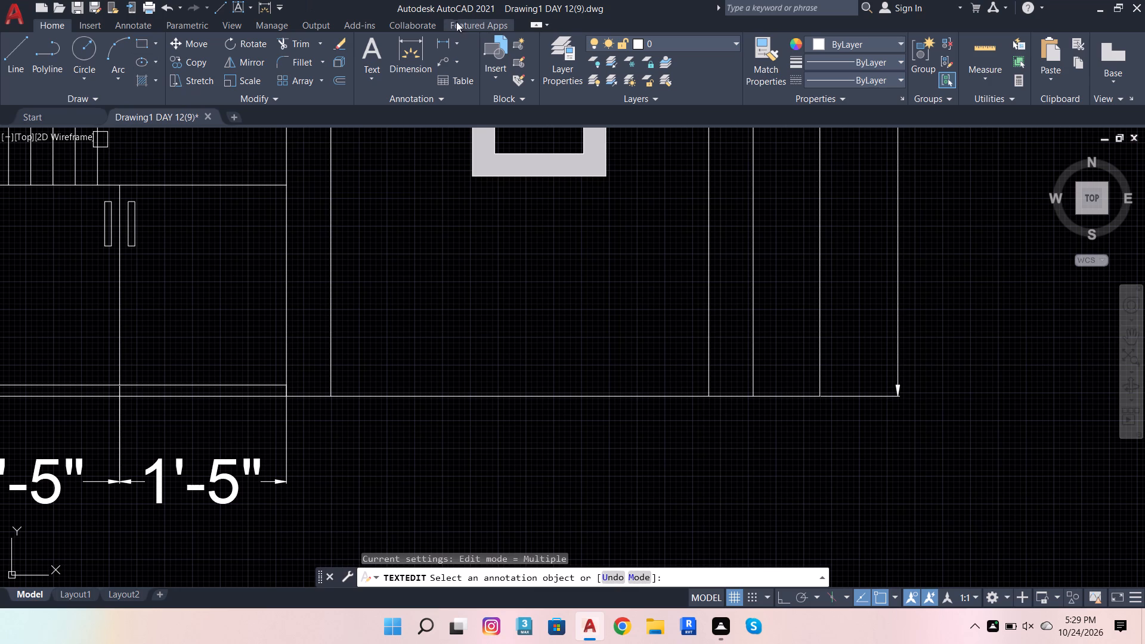
{"action": "left_click", "coordinate": [420, 52]}
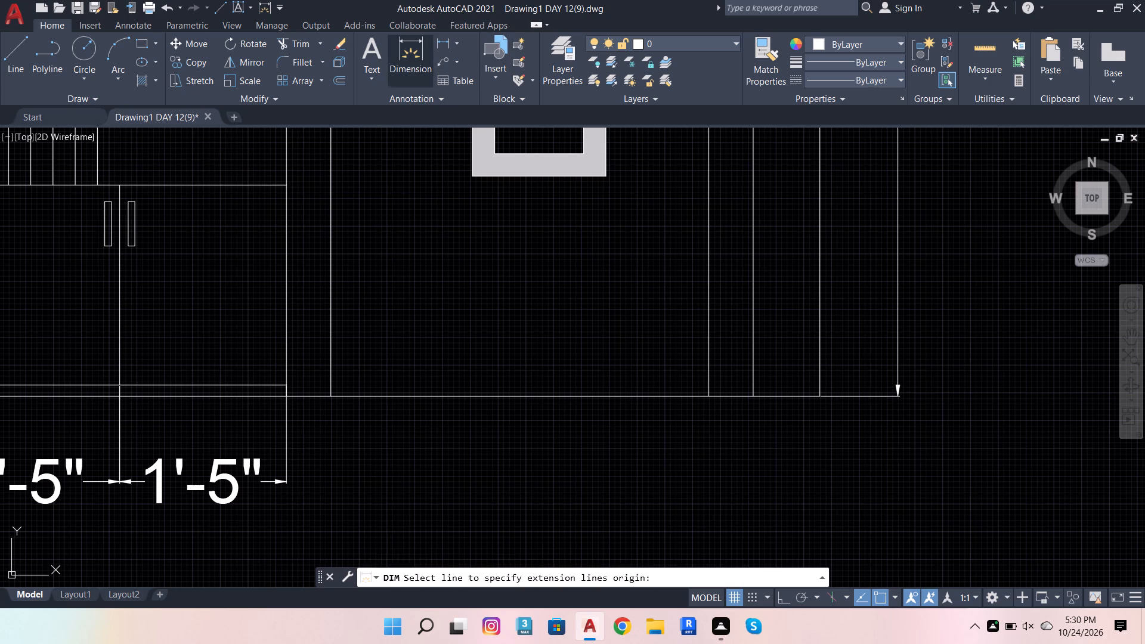
{"action": "left_click", "coordinate": [289, 392]}
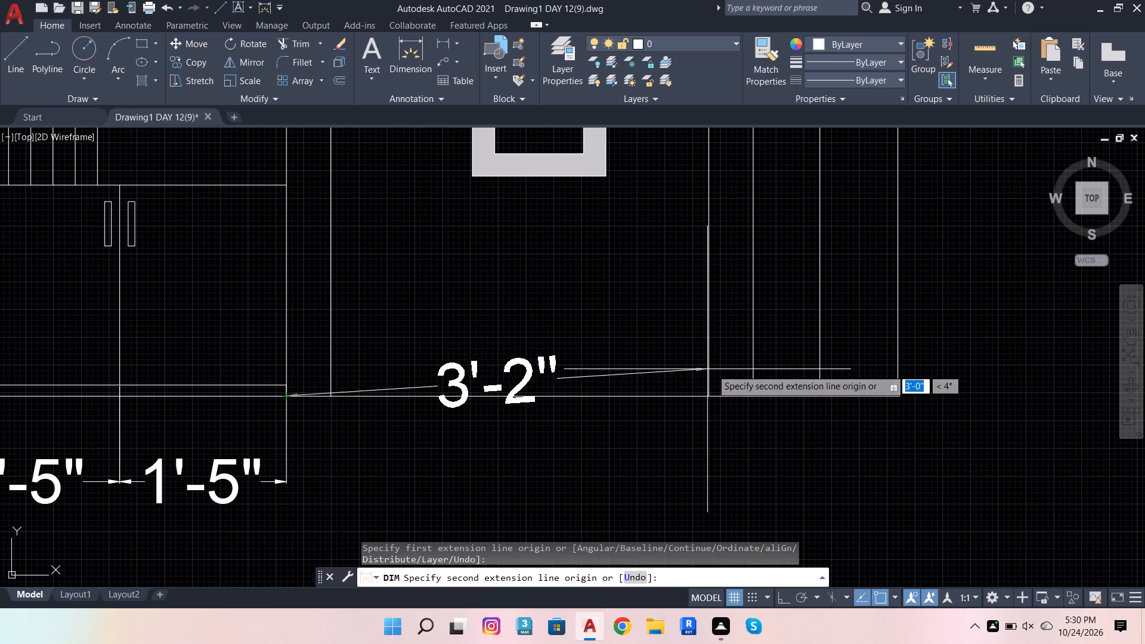
{"action": "left_click", "coordinate": [824, 398]}
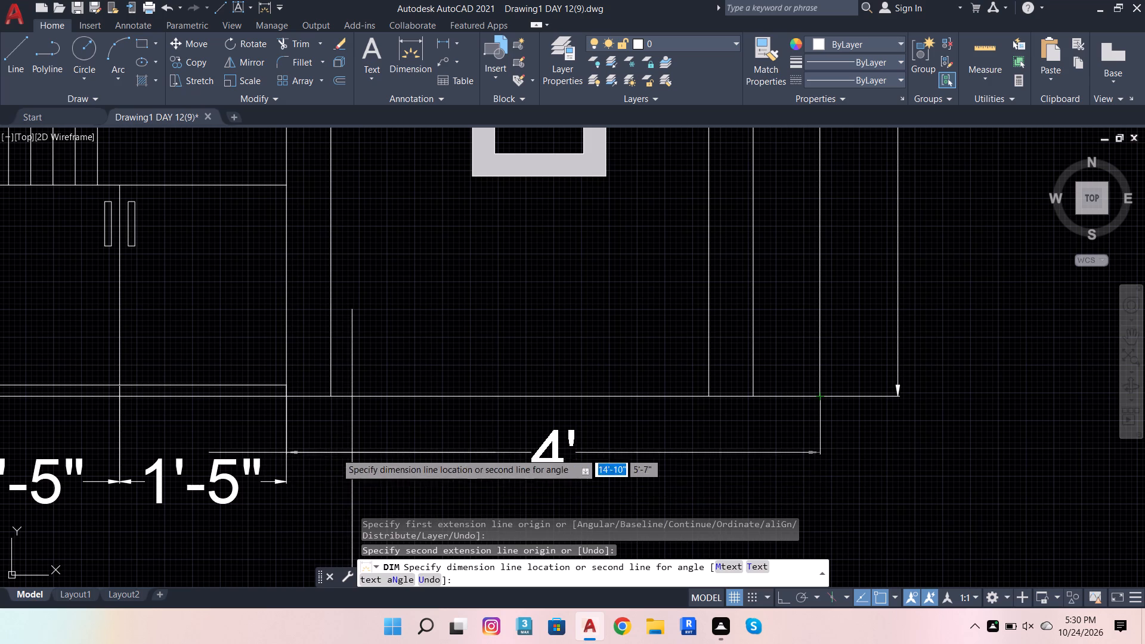
{"action": "left_click", "coordinate": [286, 482]}
{"action": "scroll", "coordinate": [116, 441], "scroll_direction": "down", "scroll_amount": 4}
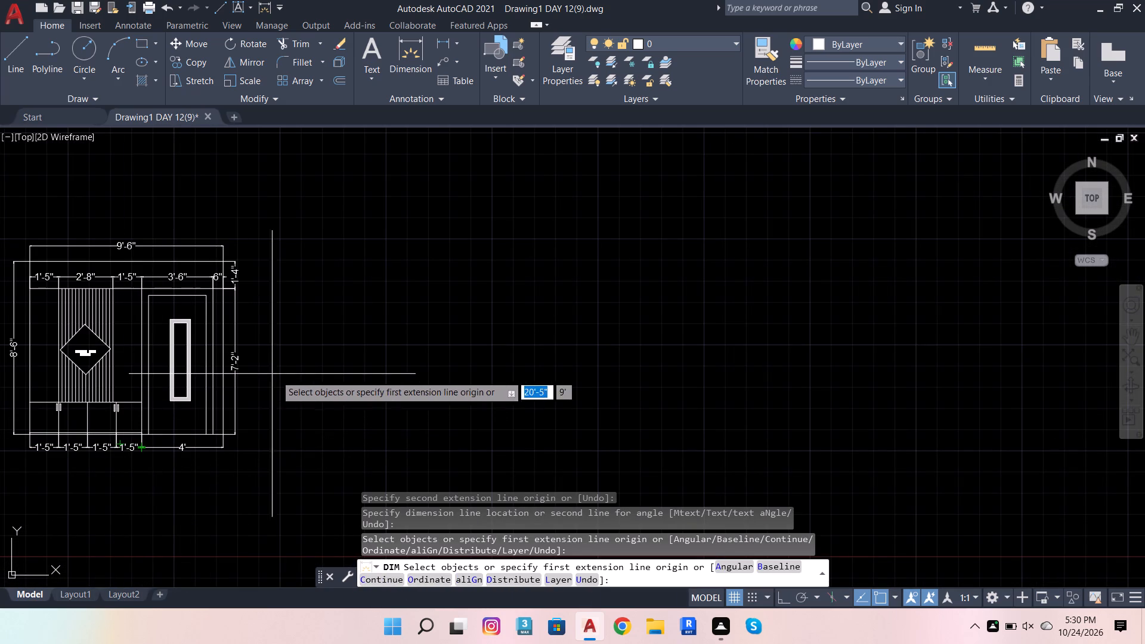
{"action": "key", "text": "Escape"}
{"action": "key", "text": "Escape"}
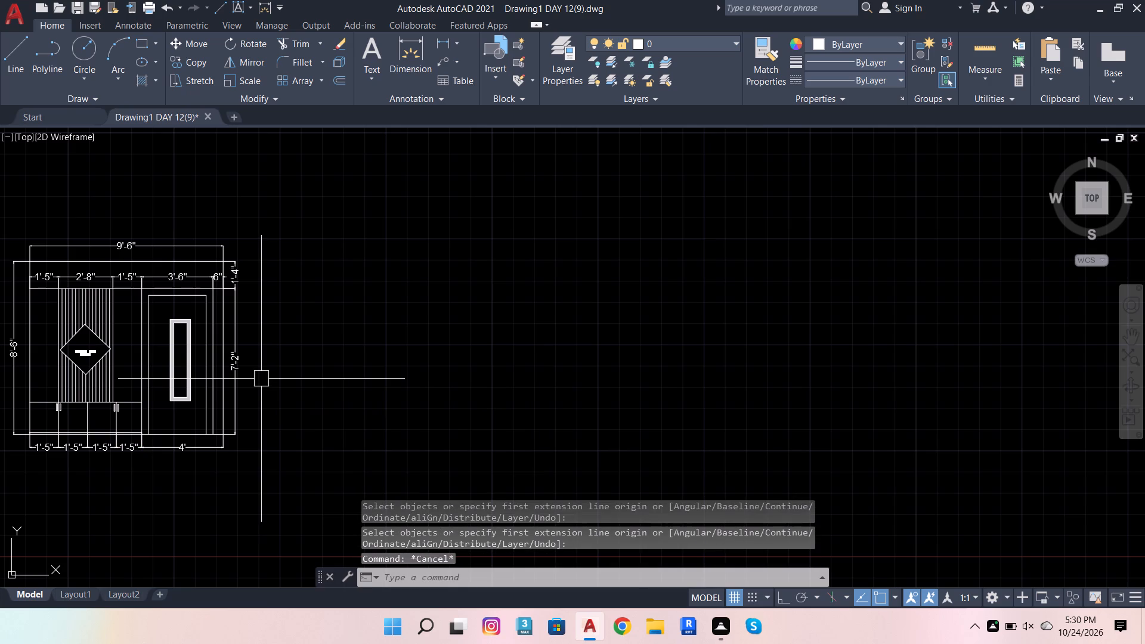
Save the drawing and close AutoCAD.
{"action": "scroll", "coordinate": [348, 402], "scroll_direction": "down", "scroll_amount": 2}
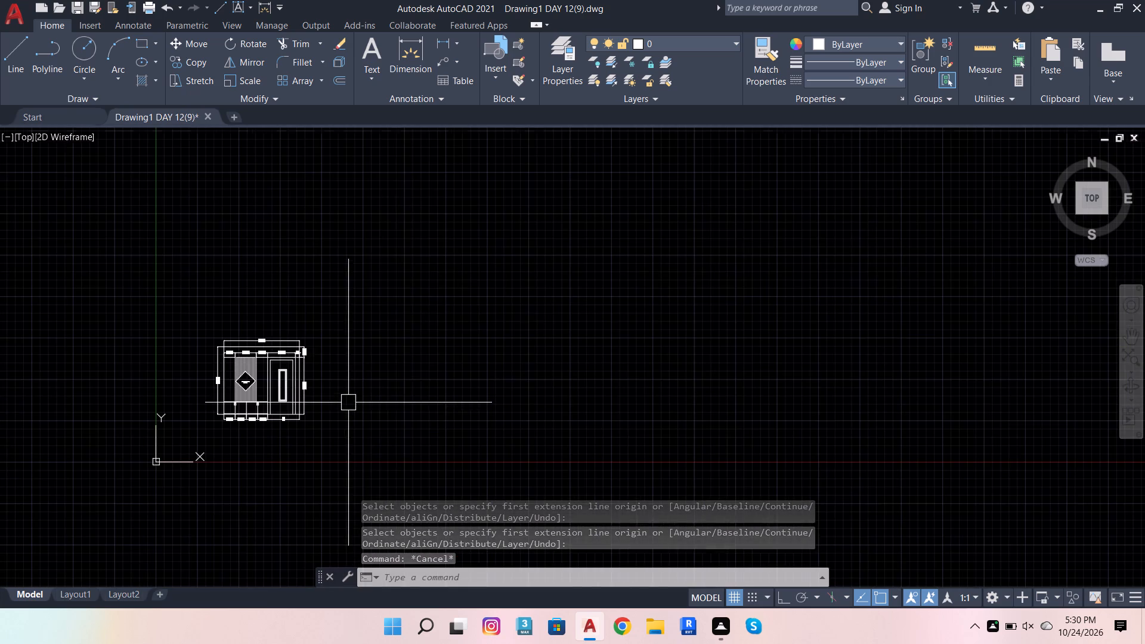
{"action": "key", "text": "ctrl+s"}
{"action": "key", "text": "ctrl+s"}
{"action": "key", "text": "ctrl+s"}
{"action": "key", "text": "ctrl+s"}
{"action": "key", "text": "ctrl+s"}
{"action": "key", "text": "ctrl+s"}
{"action": "key", "text": "ctrl+s"}
{"action": "key", "text": "ctrl+s"}
{"action": "key", "text": "ctrl+s"}
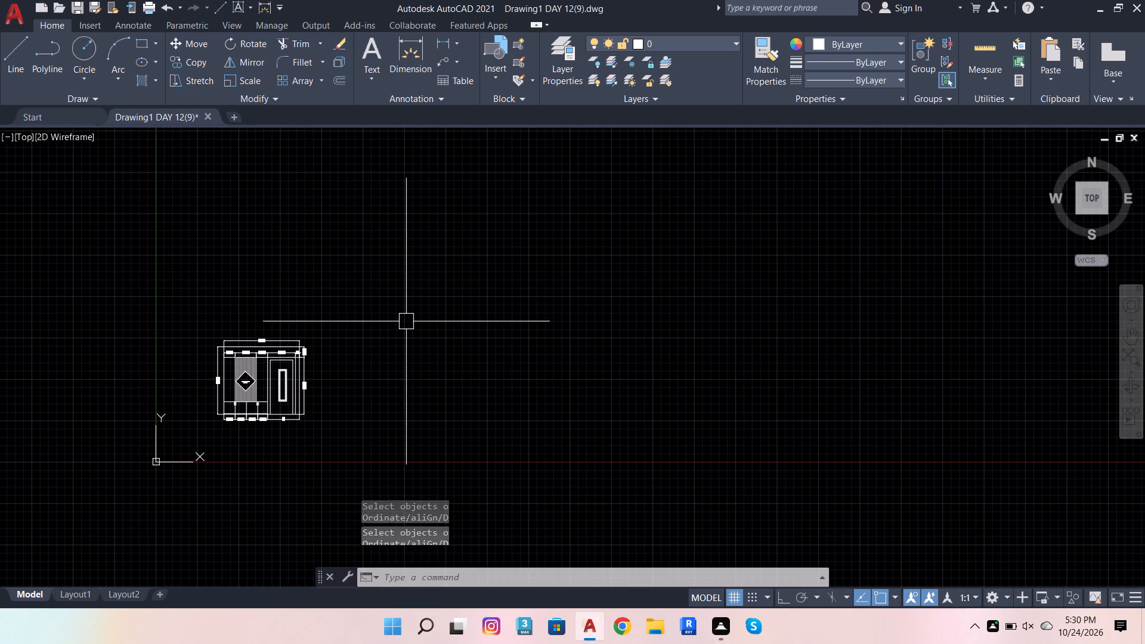
{"action": "left_click", "coordinate": [1134, 11]}
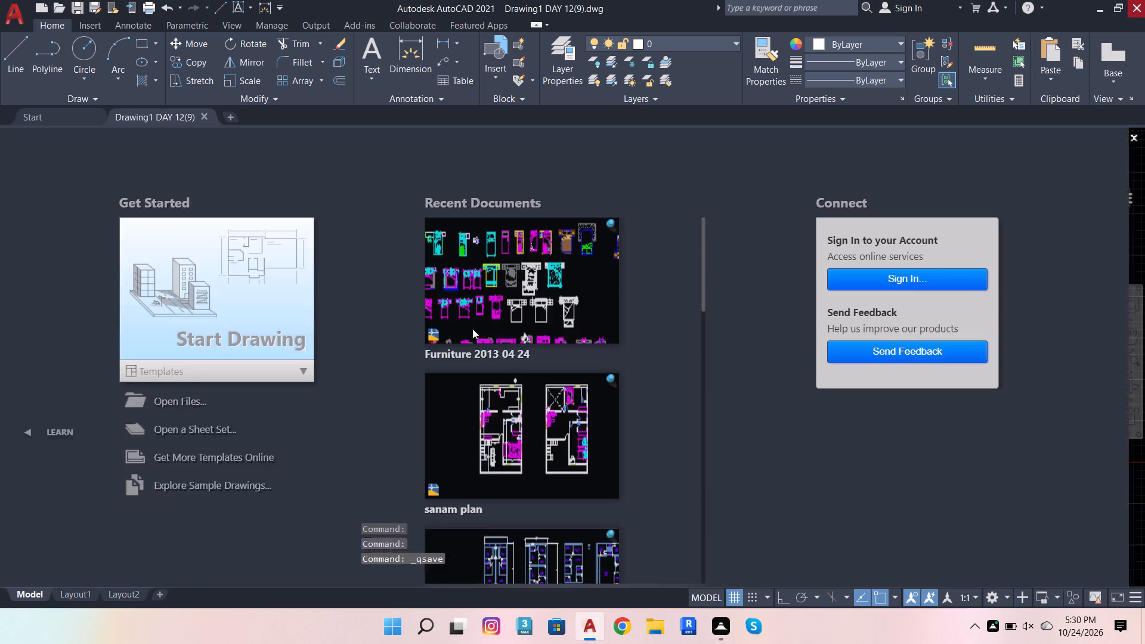